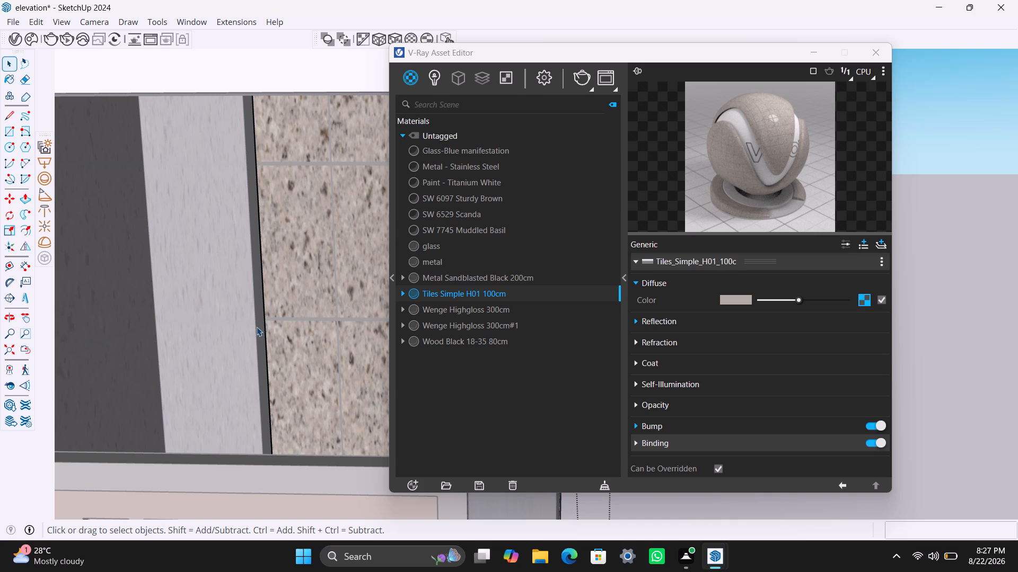
Apply Tiles Simple H01 100cm to the narrow strip between the ground-floor walls behind the gate, using fitted cubic projection.
{"action": "left_click", "coordinate": [257, 327]}
{"action": "left_click", "coordinate": [241, 363]}
{"action": "scroll", "coordinate": [239, 360], "scroll_direction": "down", "scroll_amount": 18}
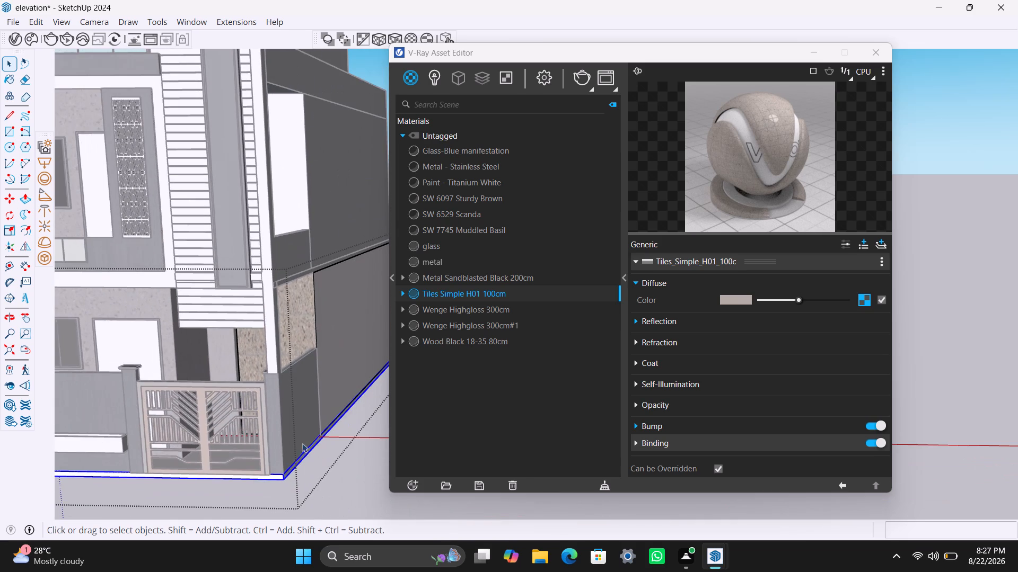
{"action": "double_click", "coordinate": [339, 487]}
{"action": "triple_click", "coordinate": [329, 477]}
{"action": "scroll", "coordinate": [249, 364], "scroll_direction": "up", "scroll_amount": 6}
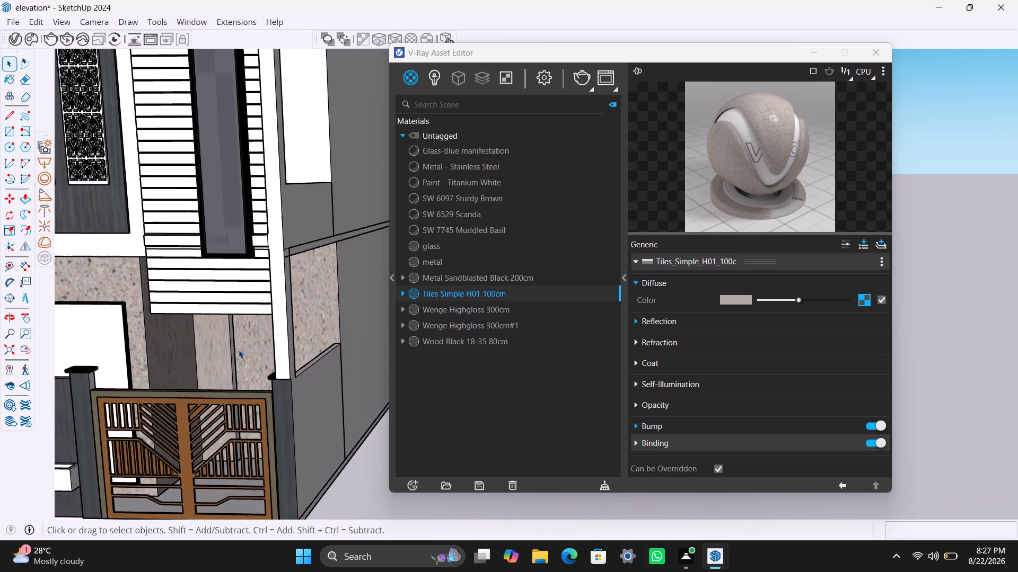
{"action": "scroll", "coordinate": [239, 350], "scroll_direction": "up", "scroll_amount": 2}
{"action": "middle_click_drag", "start_coordinate": [235, 359], "coordinate": [202, 378]}
{"action": "scroll", "coordinate": [256, 360], "scroll_direction": "up", "scroll_amount": 9}
{"action": "left_click", "coordinate": [272, 341]}
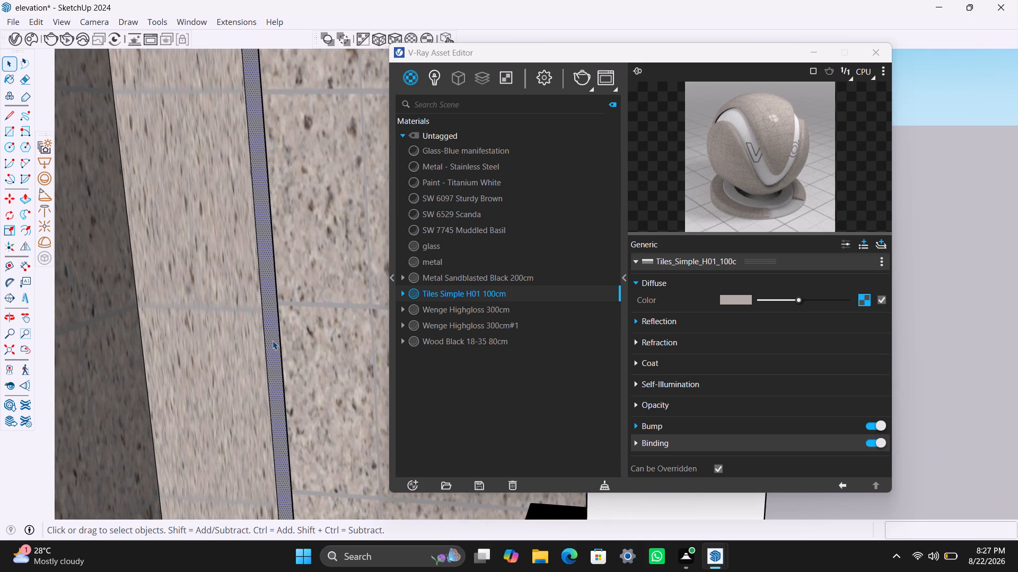
{"action": "right_click", "coordinate": [442, 296]}
{"action": "left_click", "coordinate": [463, 324]}
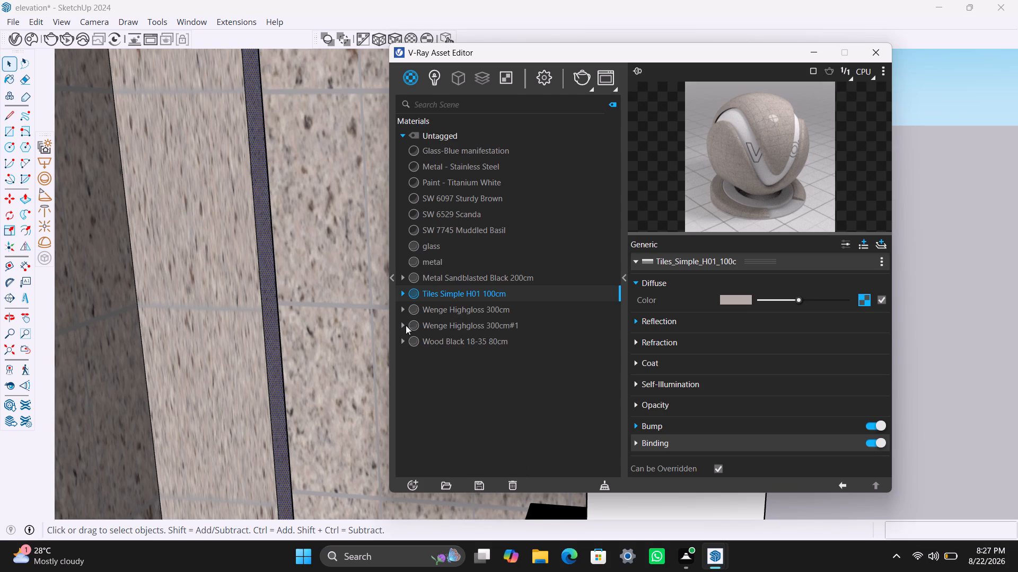
{"action": "left_click", "coordinate": [402, 39]}
{"action": "scroll", "coordinate": [310, 283], "scroll_direction": "down", "scroll_amount": 5}
{"action": "left_click", "coordinate": [396, 40]}
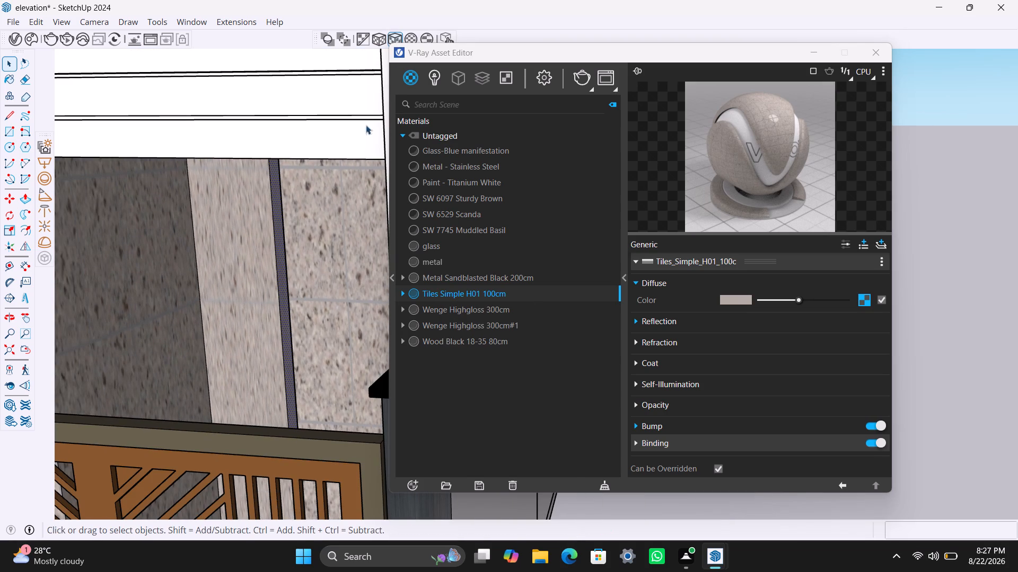
{"action": "scroll", "coordinate": [292, 331], "scroll_direction": "down", "scroll_amount": 16}
{"action": "middle_click_drag", "start_coordinate": [275, 341], "coordinate": [327, 339]}
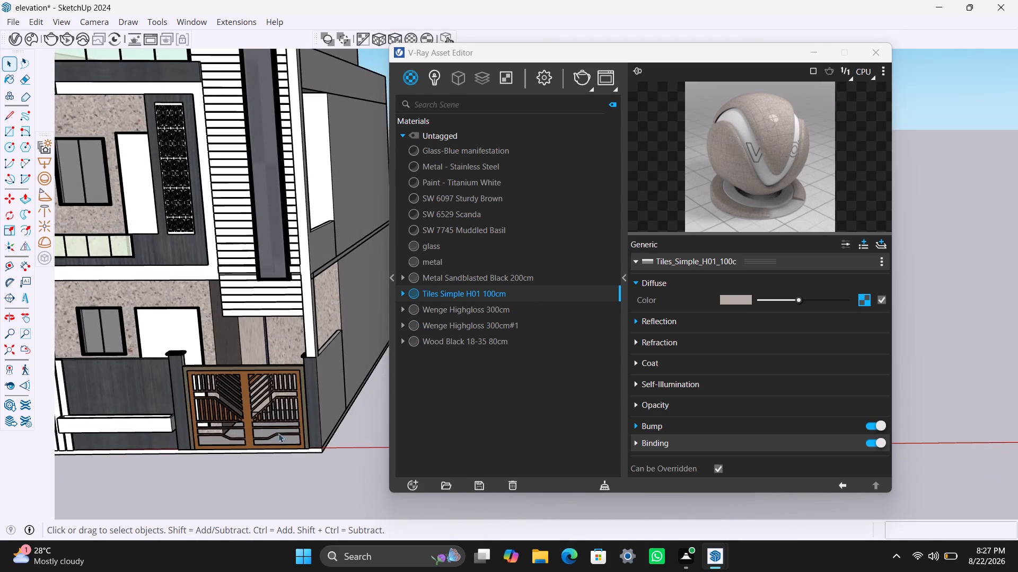
{"action": "left_click", "coordinate": [277, 446]}
{"action": "scroll", "coordinate": [239, 417], "scroll_direction": "down", "scroll_amount": 5}
{"action": "left_click", "coordinate": [262, 476]}
Apply Tiles Simple H01 100cm to the white wall face inside the upper-floor side opening, with fitted cubic projection.
{"action": "scroll", "coordinate": [188, 431], "scroll_direction": "down", "scroll_amount": 5}
{"action": "middle_click_drag", "start_coordinate": [190, 431], "coordinate": [247, 437]}
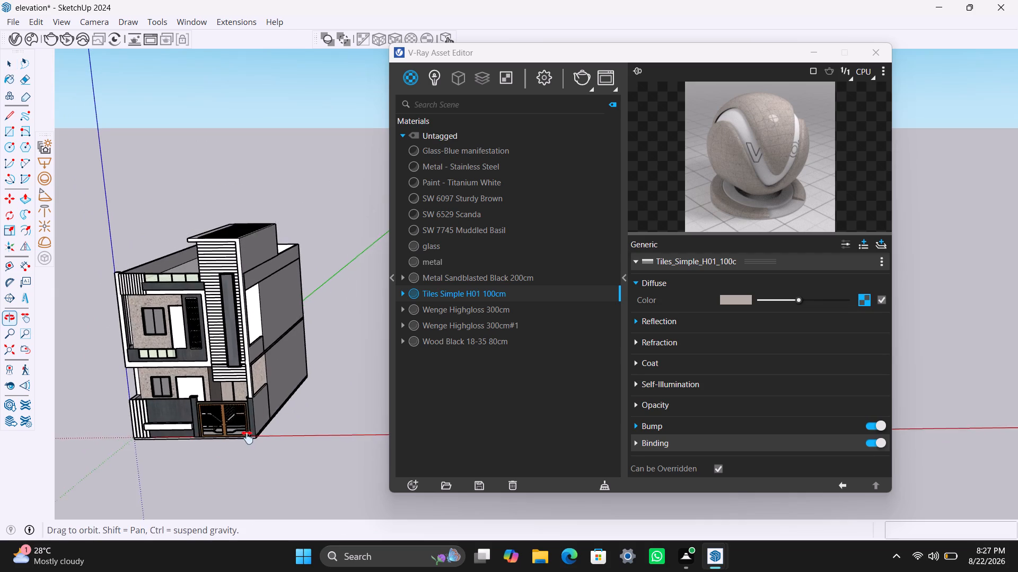
{"action": "middle_click_drag", "start_coordinate": [247, 437], "coordinate": [249, 437]}
{"action": "scroll", "coordinate": [160, 338], "scroll_direction": "up", "scroll_amount": 7}
{"action": "middle_click_drag", "start_coordinate": [203, 358], "coordinate": [232, 359]}
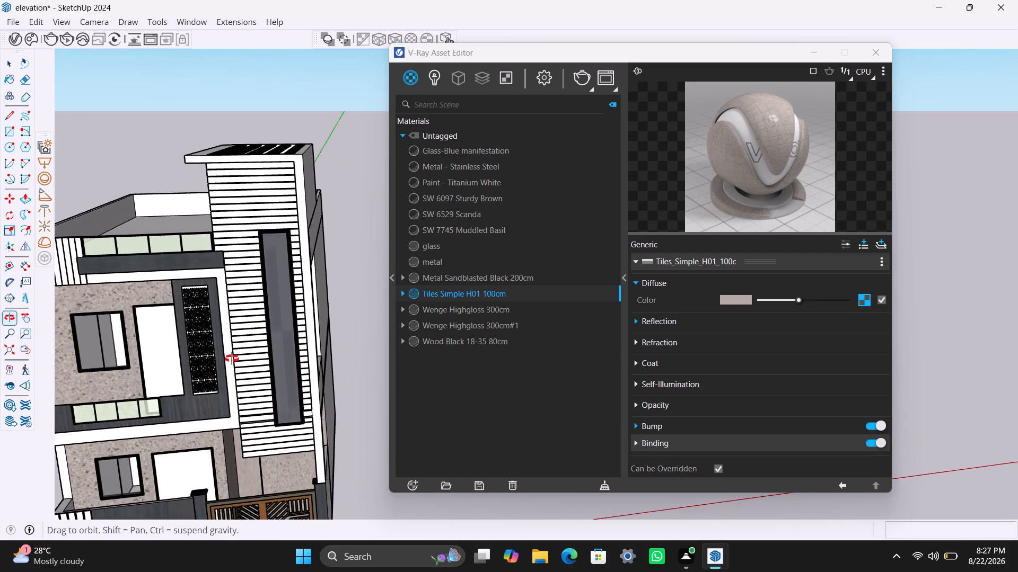
{"action": "middle_click_drag", "start_coordinate": [232, 359], "coordinate": [65, 365]}
{"action": "scroll", "coordinate": [383, 310], "scroll_direction": "up", "scroll_amount": 2}
{"action": "left_click", "coordinate": [375, 287]}
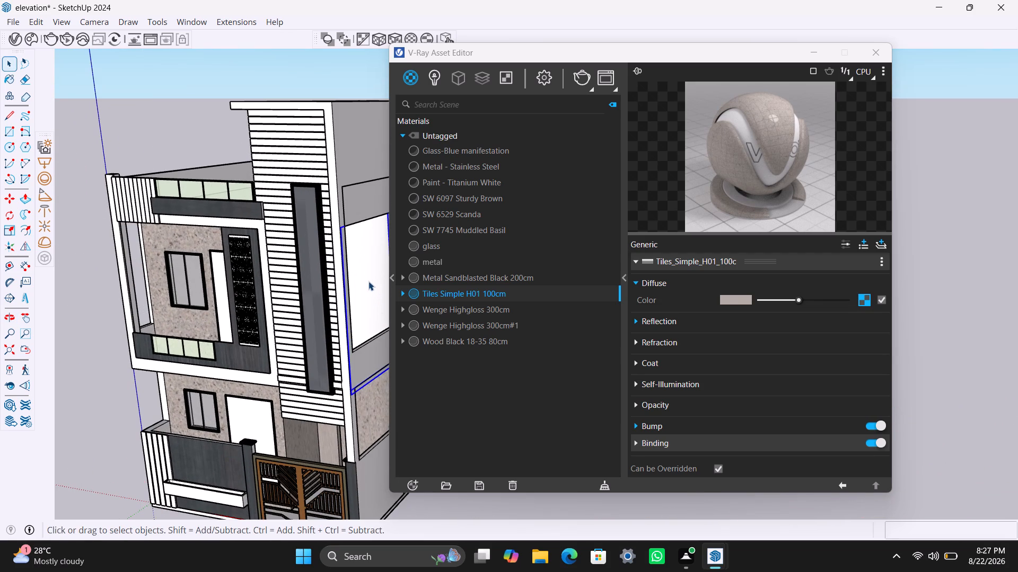
{"action": "triple_click", "coordinate": [372, 279]}
{"action": "left_click", "coordinate": [373, 279]}
{"action": "scroll", "coordinate": [366, 305], "scroll_direction": "down", "scroll_amount": 3}
{"action": "middle_click_drag", "start_coordinate": [358, 311], "coordinate": [289, 344]}
{"action": "scroll", "coordinate": [310, 326], "scroll_direction": "up", "scroll_amount": 8}
{"action": "left_click", "coordinate": [299, 292]}
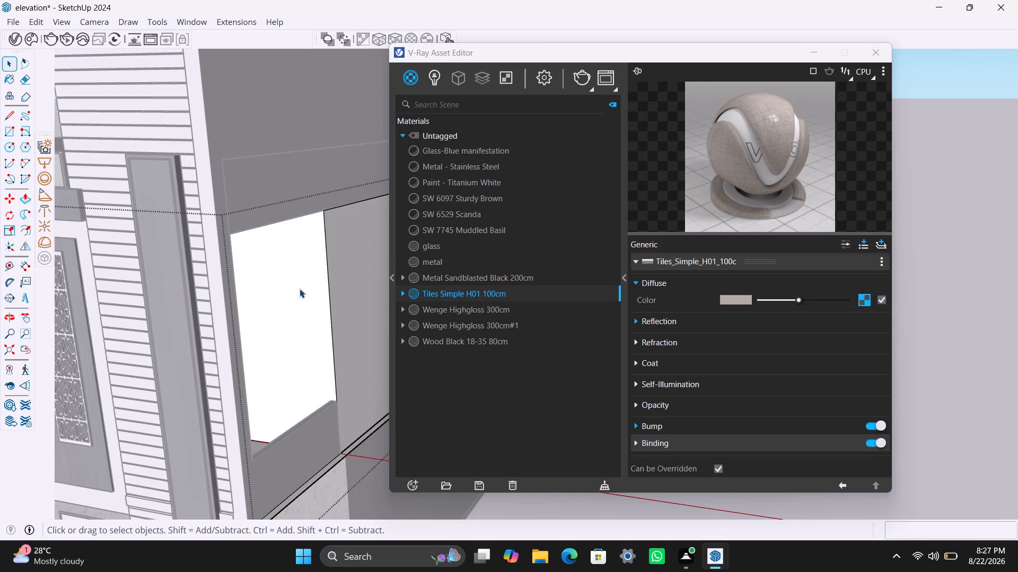
{"action": "triple_click", "coordinate": [300, 288]}
{"action": "left_click", "coordinate": [294, 291]}
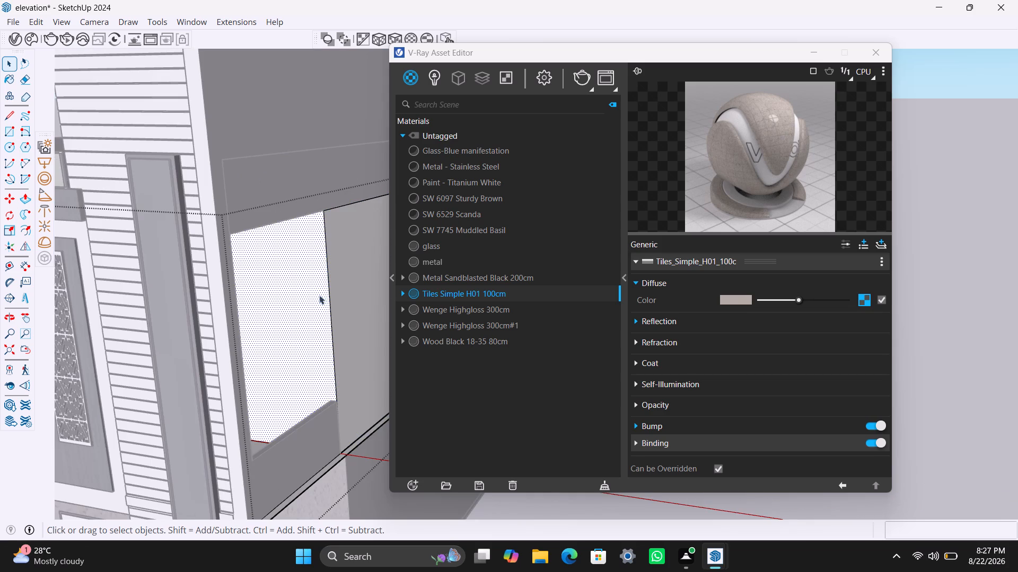
{"action": "right_click", "coordinate": [446, 298]}
{"action": "left_click", "coordinate": [471, 322]}
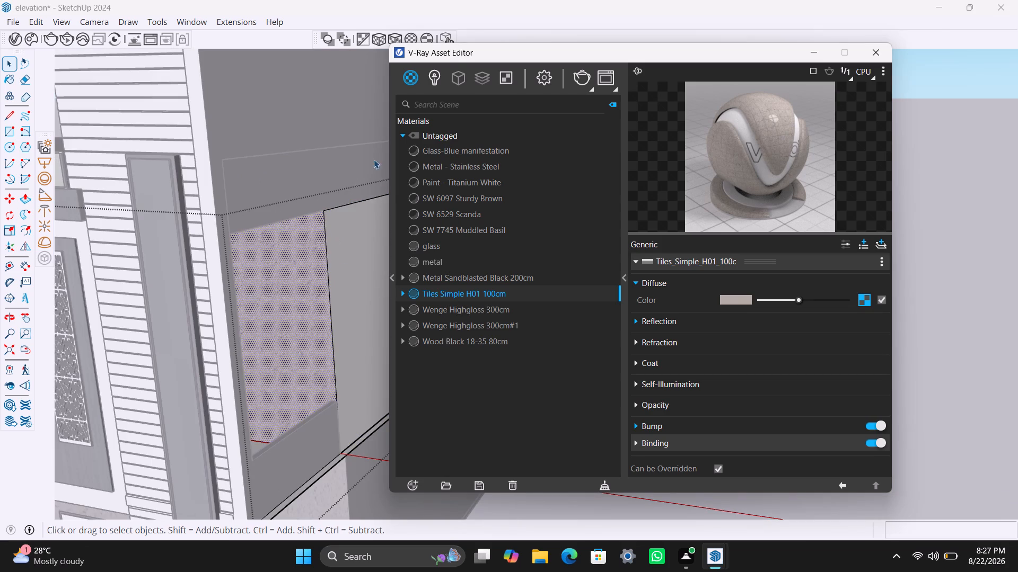
{"action": "left_click", "coordinate": [394, 39]}
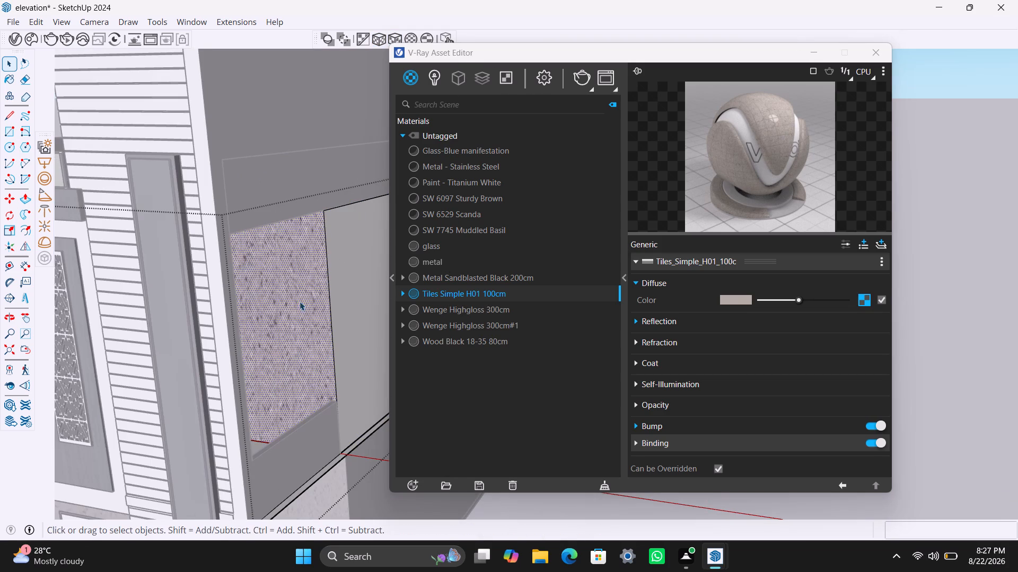
Leave the wall group and apply Tiles Simple H01 100cm to the white side-facing wall behind the upper-floor opening, with fitted cubic projection.
{"action": "scroll", "coordinate": [288, 340], "scroll_direction": "down", "scroll_amount": 11}
{"action": "middle_click_drag", "start_coordinate": [290, 351], "coordinate": [52, 328]}
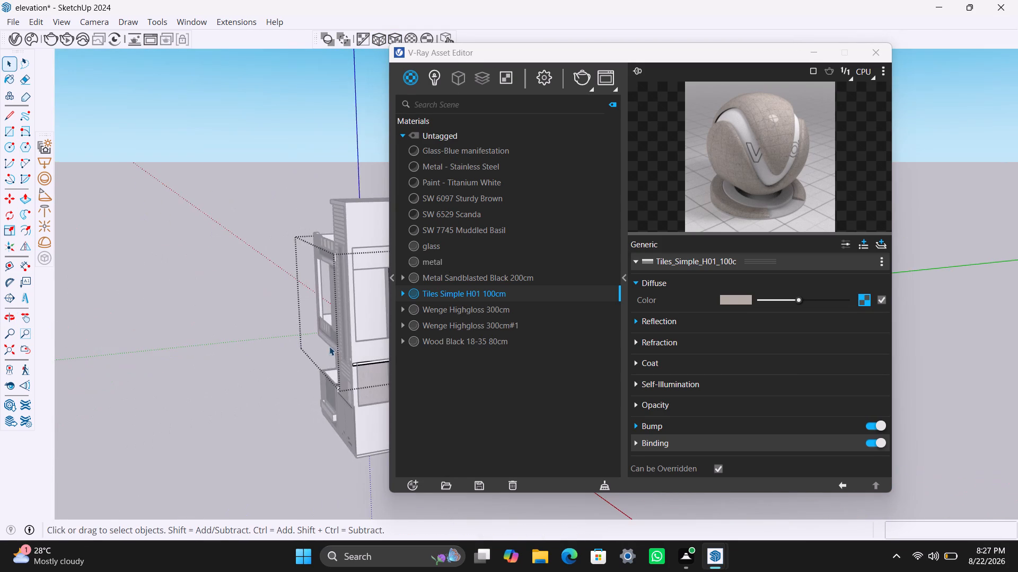
{"action": "scroll", "coordinate": [371, 320], "scroll_direction": "up", "scroll_amount": 3}
{"action": "middle_click_drag", "start_coordinate": [367, 321], "coordinate": [256, 341]}
{"action": "scroll", "coordinate": [260, 341], "scroll_direction": "up", "scroll_amount": 4}
{"action": "left_click", "coordinate": [260, 332]}
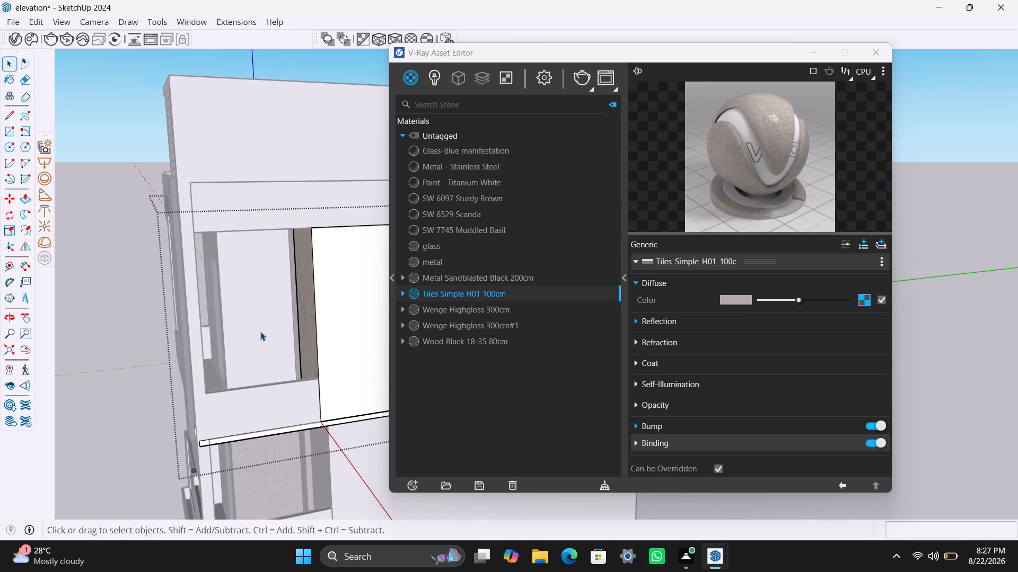
{"action": "triple_click", "coordinate": [260, 330]}
{"action": "triple_click", "coordinate": [261, 328]}
{"action": "left_click", "coordinate": [261, 327]}
{"action": "triple_click", "coordinate": [111, 229]}
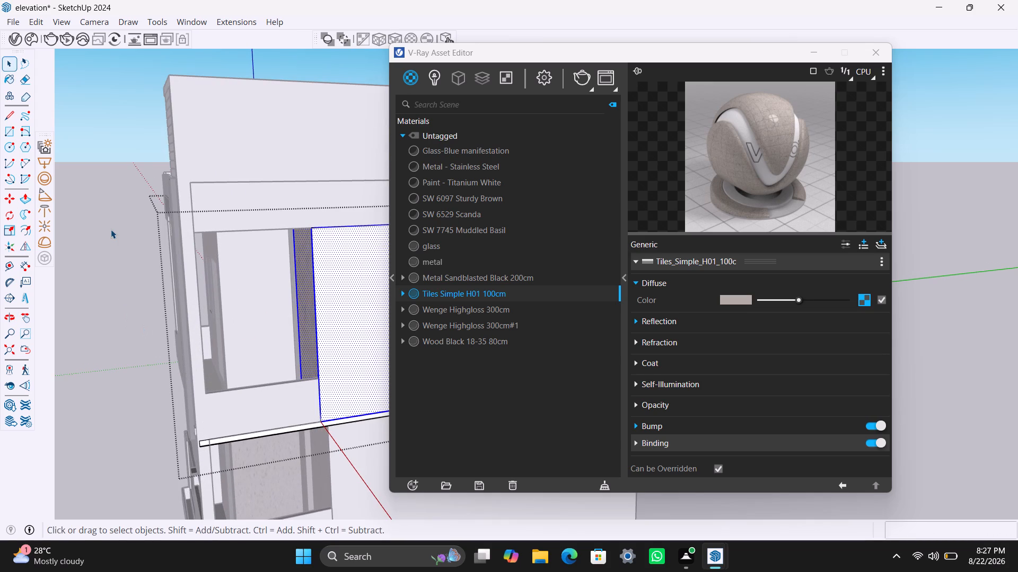
{"action": "triple_click", "coordinate": [111, 229]}
{"action": "left_click", "coordinate": [110, 229]}
{"action": "double_click", "coordinate": [264, 334]}
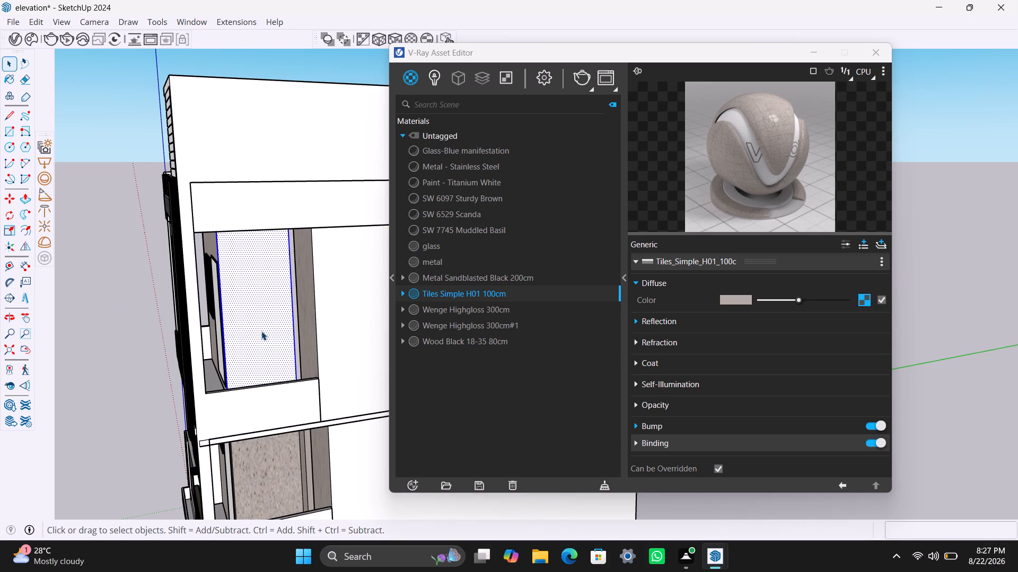
{"action": "left_click", "coordinate": [261, 331]}
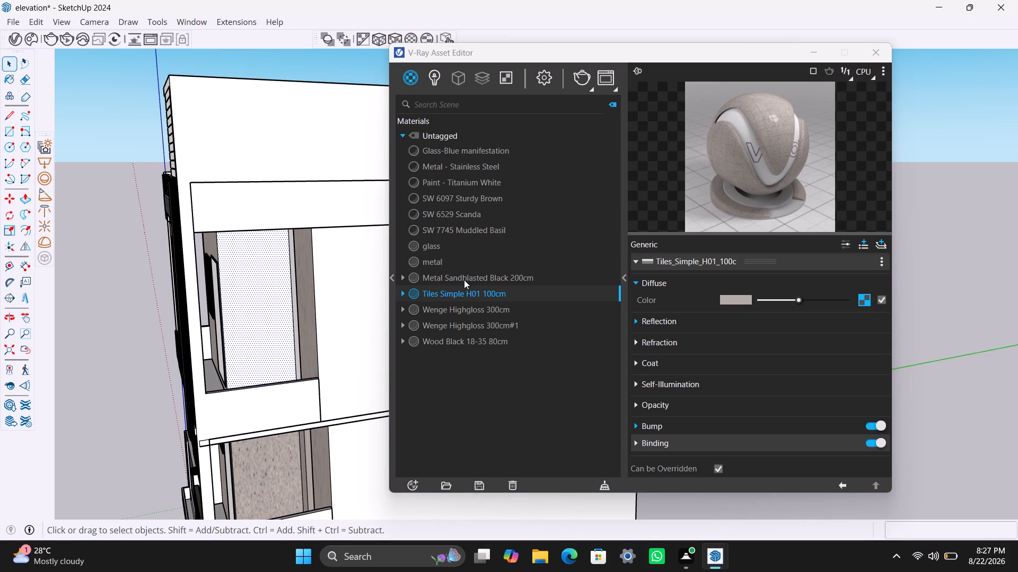
{"action": "right_click", "coordinate": [464, 292]}
{"action": "left_click", "coordinate": [490, 326]}
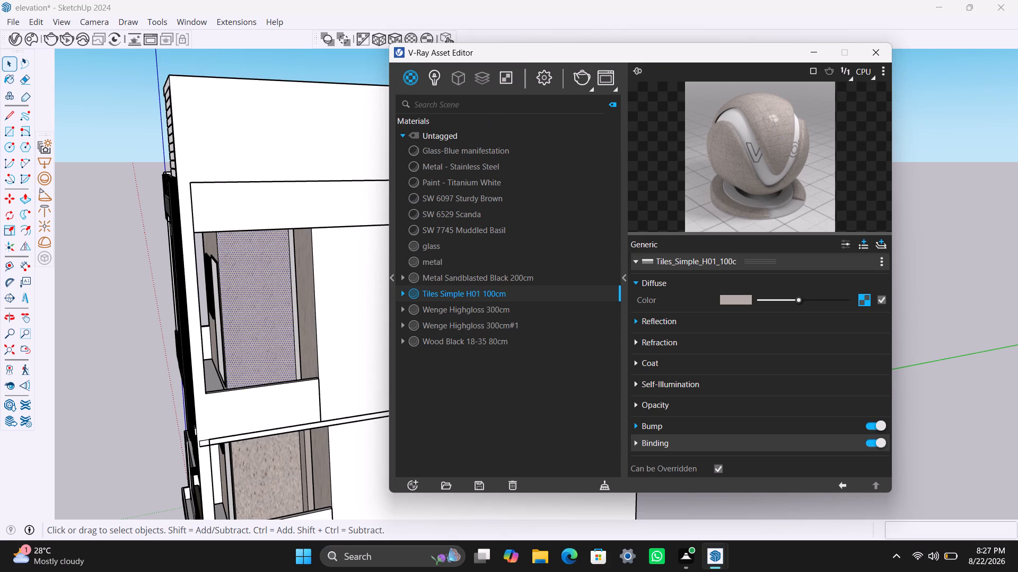
{"action": "left_click", "coordinate": [398, 38]}
Apply Tiles Simple H01 100cm to the narrow strip between the tiled walls in the upper-floor opening, with fitted cubic projection.
{"action": "scroll", "coordinate": [289, 302], "scroll_direction": "up", "scroll_amount": 8}
{"action": "middle_click_drag", "start_coordinate": [296, 308], "coordinate": [311, 301]}
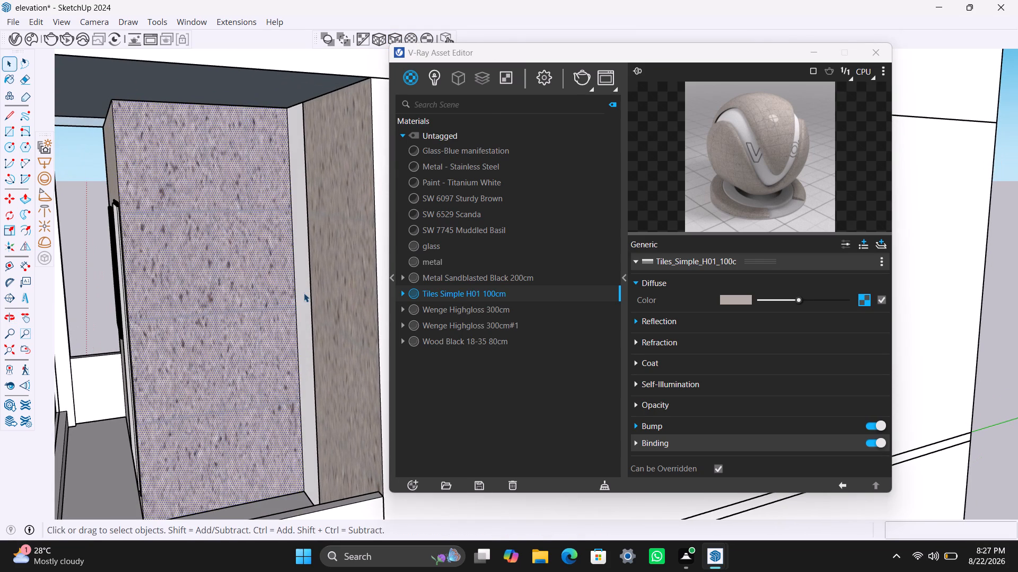
{"action": "left_click", "coordinate": [304, 293]}
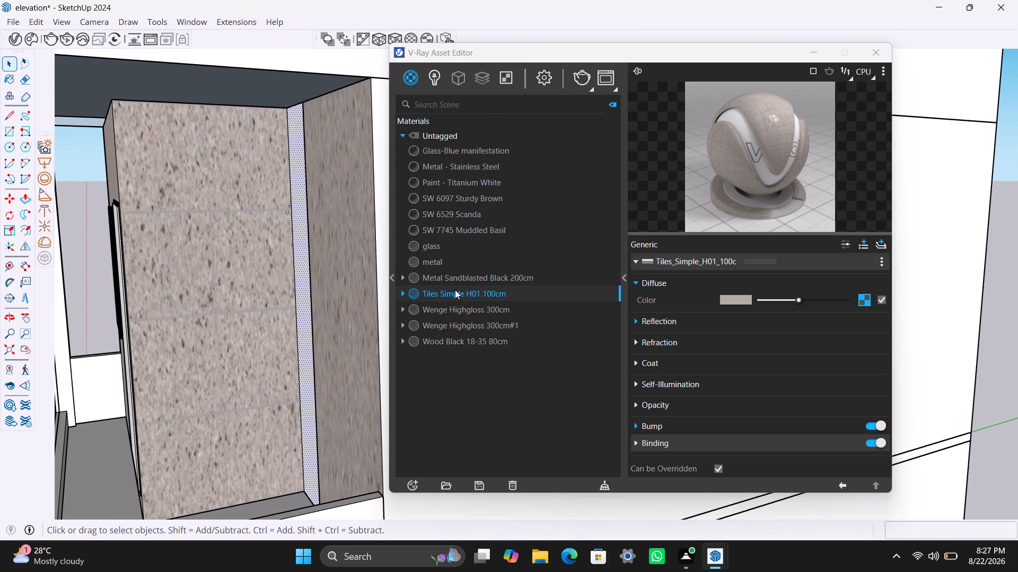
{"action": "right_click", "coordinate": [454, 291]}
{"action": "left_click", "coordinate": [487, 325]}
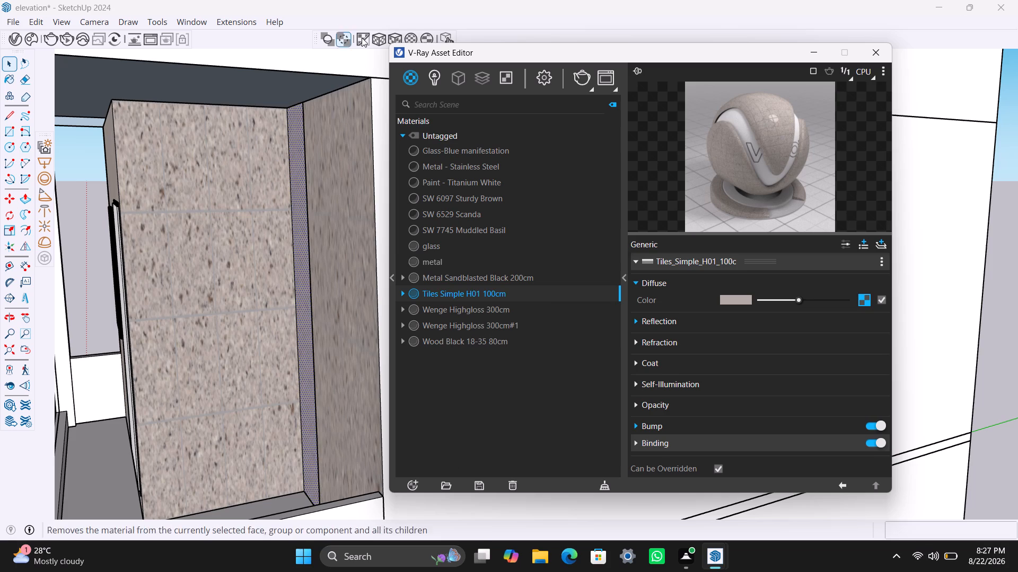
{"action": "left_click", "coordinate": [394, 40]}
Inspect the tile texture on the upper-floor side walls and review the whole front elevation.
{"action": "scroll", "coordinate": [323, 195], "scroll_direction": "down", "scroll_amount": 10}
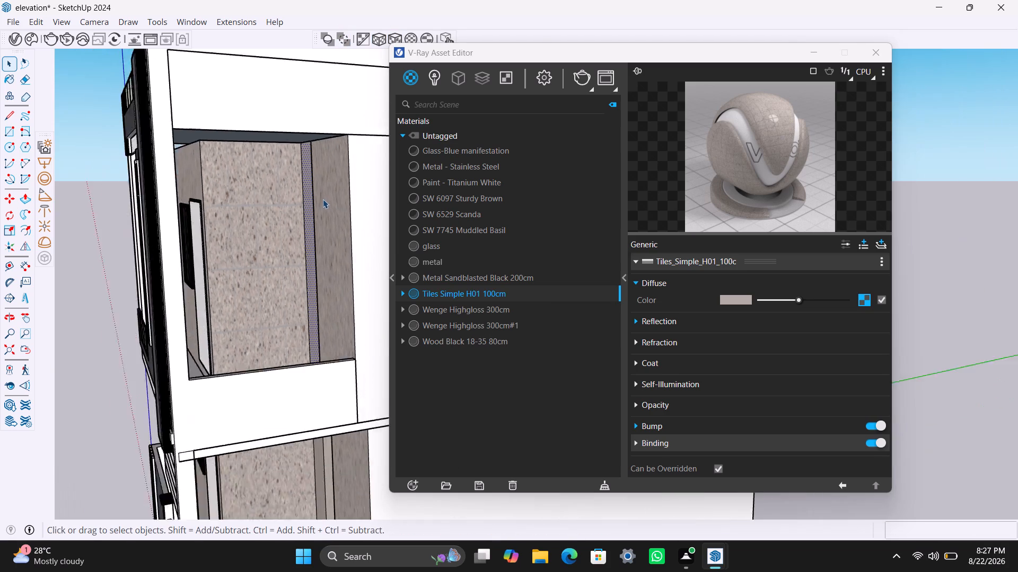
{"action": "scroll", "coordinate": [323, 200], "scroll_direction": "down", "scroll_amount": 10}
{"action": "scroll", "coordinate": [320, 246], "scroll_direction": "up", "scroll_amount": 11}
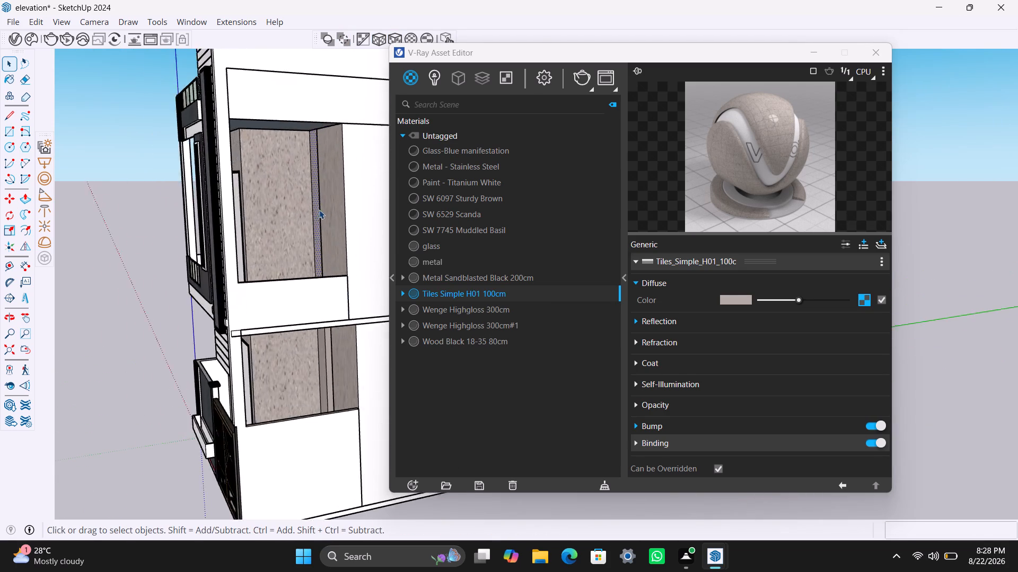
{"action": "scroll", "coordinate": [319, 210], "scroll_direction": "up", "scroll_amount": 5}
{"action": "middle_click_drag", "start_coordinate": [323, 210], "coordinate": [305, 213]}
{"action": "scroll", "coordinate": [313, 213], "scroll_direction": "up", "scroll_amount": 5}
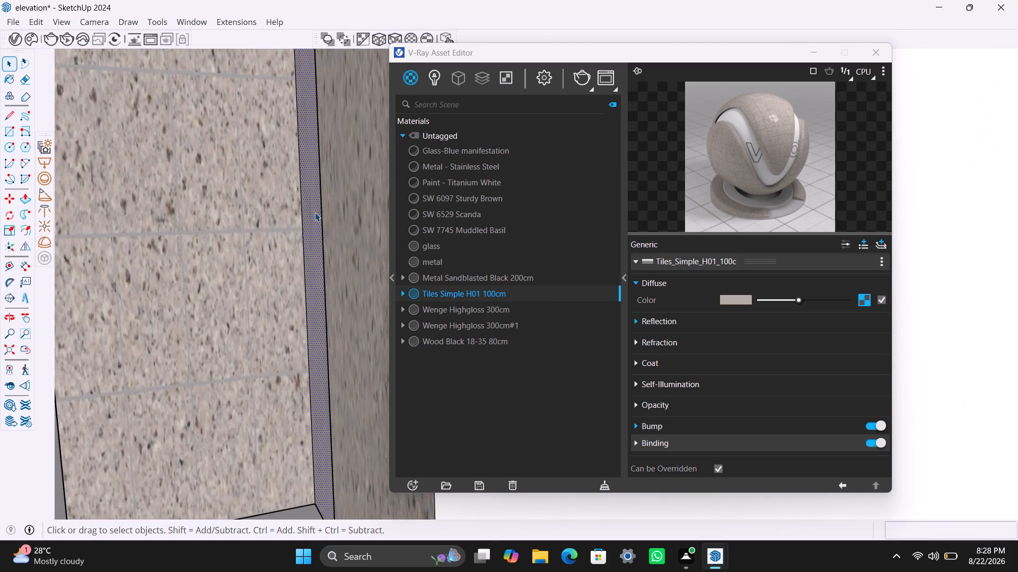
{"action": "scroll", "coordinate": [315, 212], "scroll_direction": "up", "scroll_amount": 3}
{"action": "scroll", "coordinate": [317, 211], "scroll_direction": "down", "scroll_amount": 20}
{"action": "scroll", "coordinate": [317, 211], "scroll_direction": "down", "scroll_amount": 14}
{"action": "middle_click_drag", "start_coordinate": [242, 256], "coordinate": [504, 280]}
{"action": "scroll", "coordinate": [211, 333], "scroll_direction": "down", "scroll_amount": 4}
{"action": "middle_click_drag", "start_coordinate": [225, 360], "coordinate": [335, 369]}
{"action": "scroll", "coordinate": [258, 378], "scroll_direction": "up", "scroll_amount": 2}
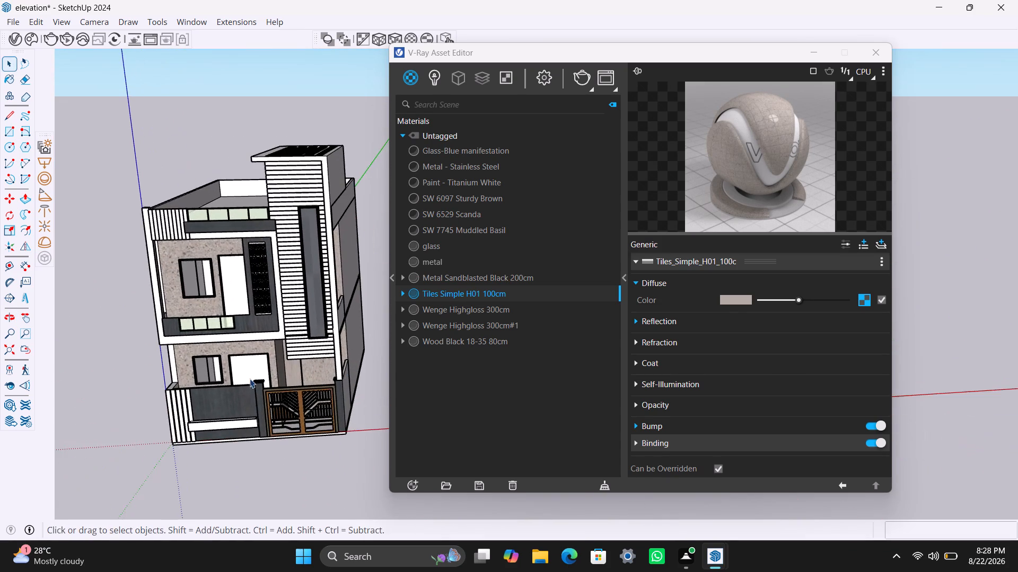
{"action": "middle_click_drag", "start_coordinate": [250, 379], "coordinate": [285, 352]}
Apply Wenge Highgloss 300cm to all the vertical slats on the roof parapet and front boundary wall, with fitted cubic projection.
{"action": "left_click", "coordinate": [167, 408]}
{"action": "key", "text": "space"}
{"action": "scroll", "coordinate": [200, 204], "scroll_direction": "up", "scroll_amount": 2}
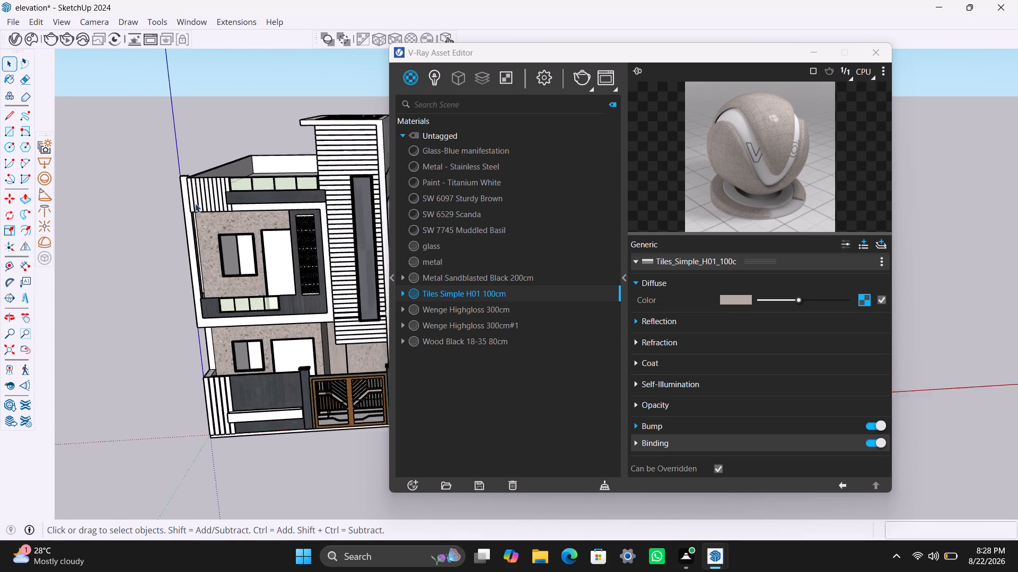
{"action": "scroll", "coordinate": [195, 203], "scroll_direction": "up", "scroll_amount": 4}
{"action": "left_click", "coordinate": [190, 203], "text": "shift"}
{"action": "left_click", "coordinate": [197, 199], "text": "shift"}
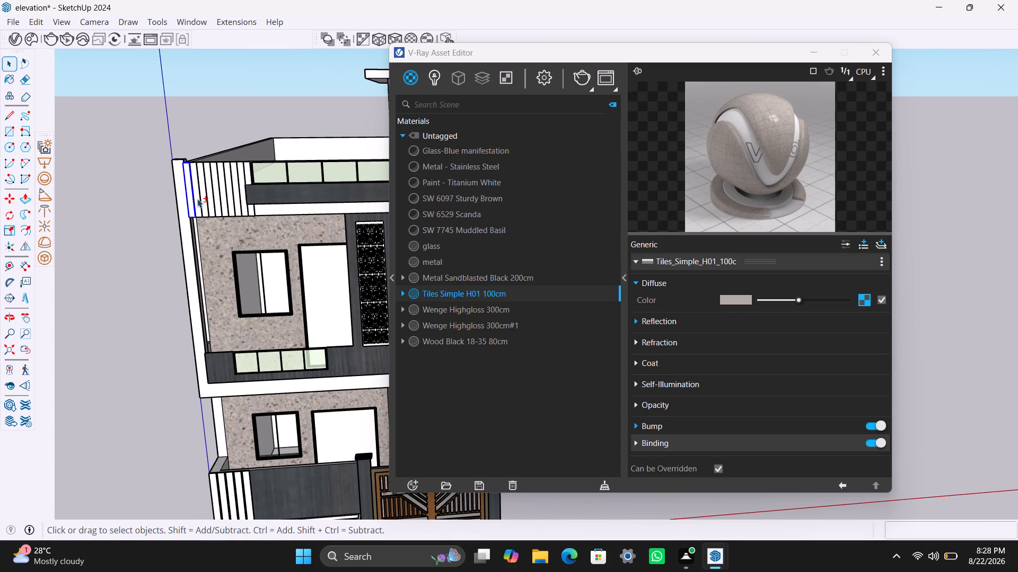
{"action": "left_click", "coordinate": [202, 198], "text": "shift"}
{"action": "left_click", "coordinate": [212, 197], "text": "shift"}
{"action": "left_click", "coordinate": [210, 199], "text": "shift"}
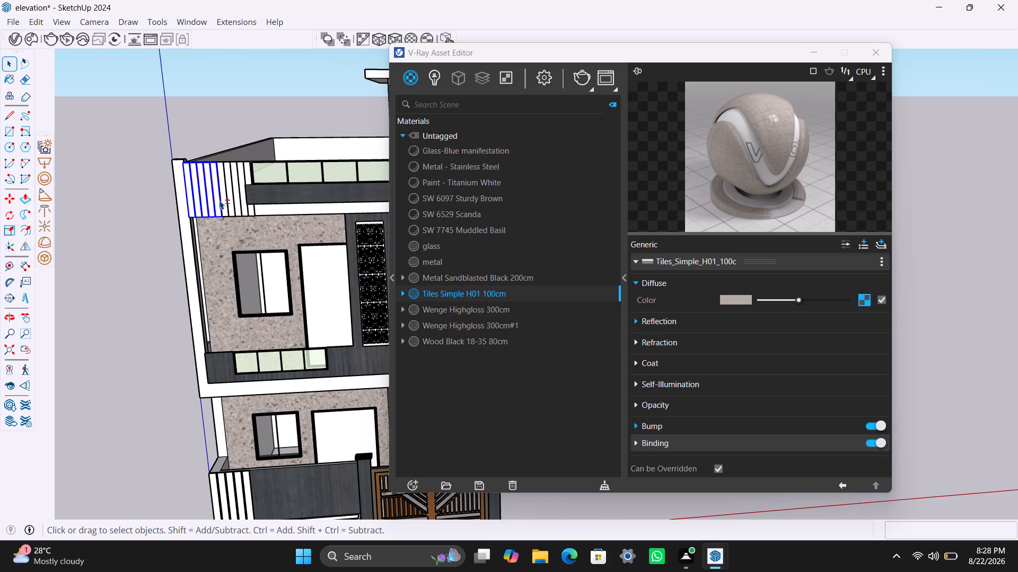
{"action": "left_click", "coordinate": [225, 195], "text": "shift"}
{"action": "left_click", "coordinate": [229, 195], "text": "shift"}
{"action": "left_click", "coordinate": [225, 196], "text": "shift"}
{"action": "left_click", "coordinate": [220, 184], "text": "shift"}
{"action": "left_click", "coordinate": [235, 181], "text": "shift"}
{"action": "left_click", "coordinate": [242, 176], "text": "shift"}
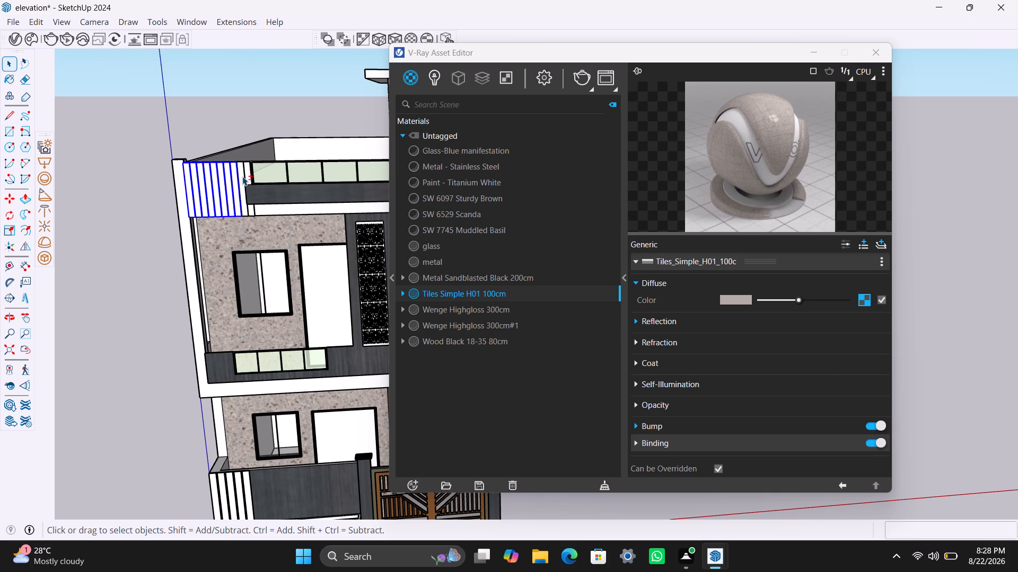
{"action": "left_click", "coordinate": [248, 175], "text": "shift"}
{"action": "scroll", "coordinate": [280, 380], "scroll_direction": "down", "scroll_amount": 4, "text": "shift"}
{"action": "scroll", "coordinate": [289, 308], "scroll_direction": "down", "scroll_amount": 3, "text": "shift"}
{"action": "scroll", "coordinate": [245, 441], "scroll_direction": "up", "scroll_amount": 8, "text": "shift"}
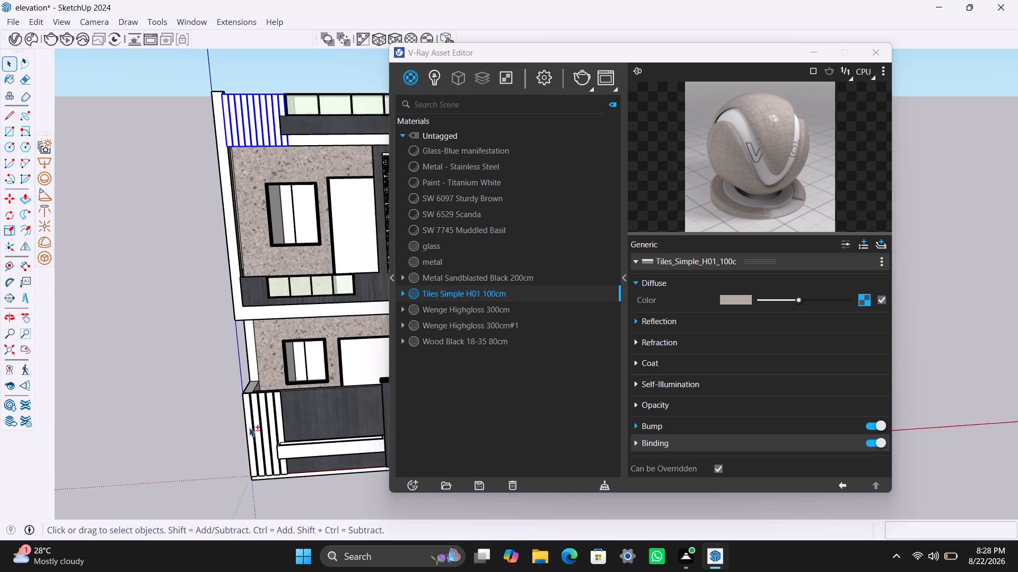
{"action": "left_click", "coordinate": [250, 421], "text": "shift"}
{"action": "left_click", "coordinate": [259, 415], "text": "shift"}
{"action": "left_click", "coordinate": [266, 411], "text": "shift"}
{"action": "left_click", "coordinate": [278, 407], "text": "shift"}
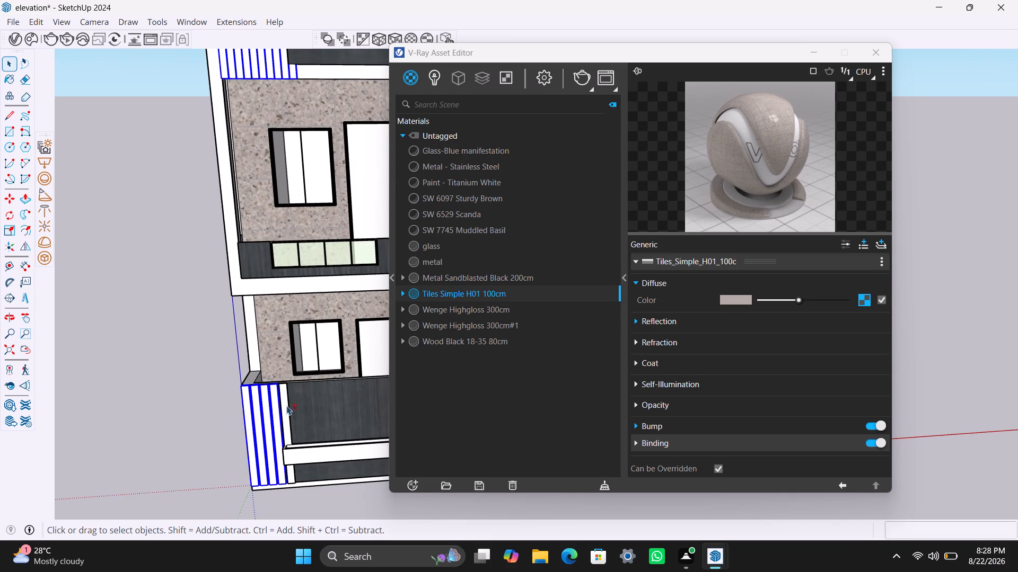
{"action": "left_click", "coordinate": [287, 405], "text": "shift"}
{"action": "right_click", "coordinate": [463, 314]}
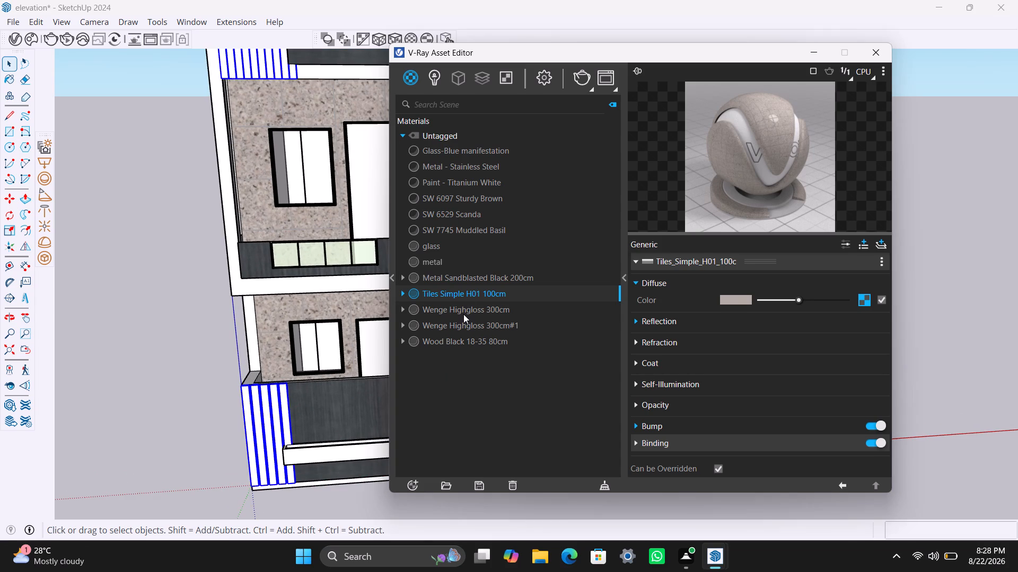
{"action": "left_click", "coordinate": [510, 169]}
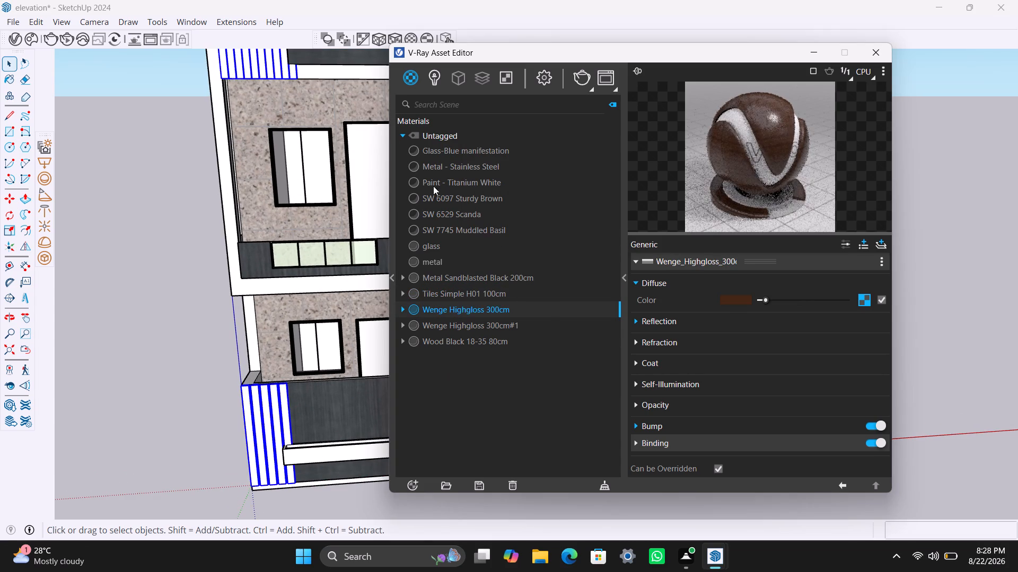
{"action": "left_click", "coordinate": [390, 37]}
Apply Wenge Highgloss 300cm to all the horizontal slats around the tall window on the tower front, with fitted cubic projection.
{"action": "scroll", "coordinate": [270, 333], "scroll_direction": "down", "scroll_amount": 9}
{"action": "middle_click_drag", "start_coordinate": [267, 326], "coordinate": [166, 343]}
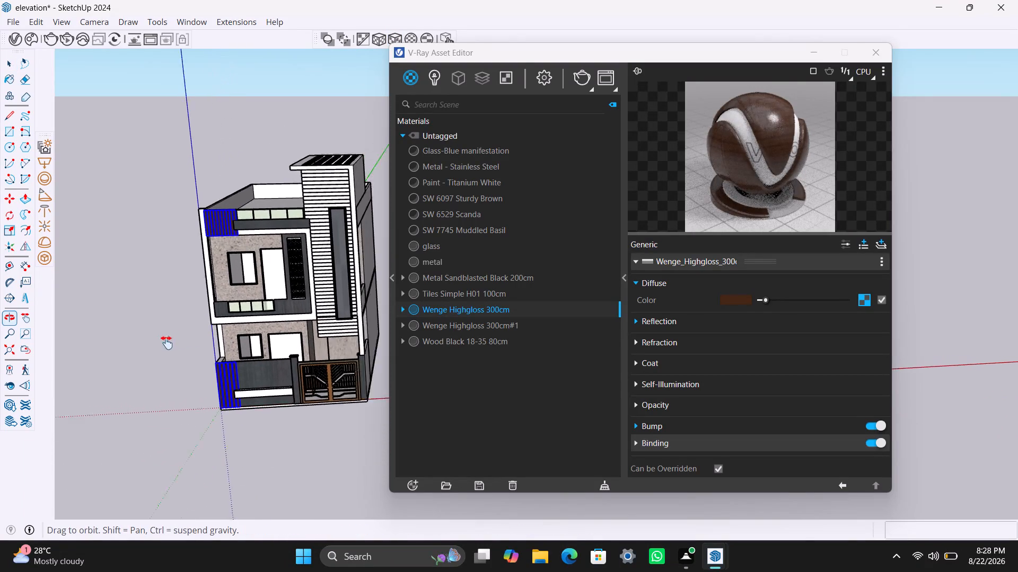
{"action": "middle_click_drag", "start_coordinate": [166, 343], "coordinate": [160, 344]}
{"action": "scroll", "coordinate": [261, 353], "scroll_direction": "up", "scroll_amount": 7}
{"action": "left_click", "coordinate": [288, 338]}
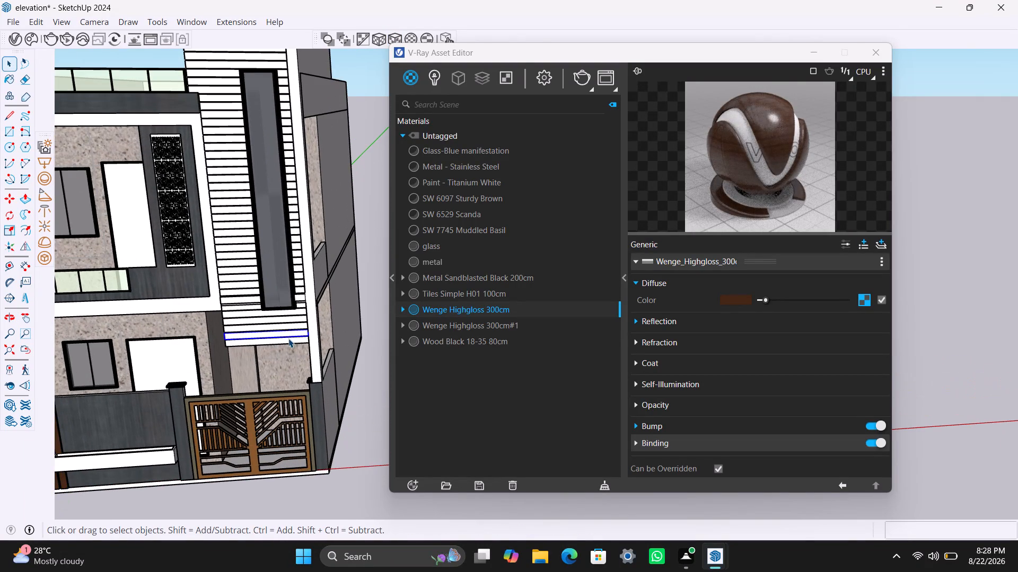
{"action": "left_click", "coordinate": [286, 342], "text": "shift"}
{"action": "left_click", "coordinate": [283, 327], "text": "shift"}
{"action": "left_click", "coordinate": [283, 318], "text": "shift"}
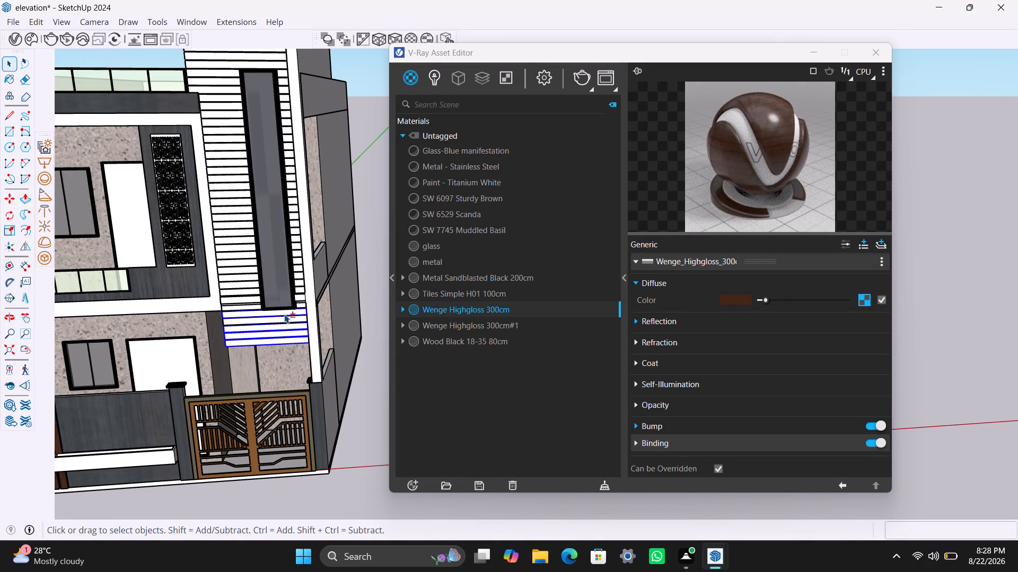
{"action": "left_click", "coordinate": [285, 312], "text": "shift"}
{"action": "left_click", "coordinate": [303, 303], "text": "shift"}
{"action": "left_click", "coordinate": [302, 310], "text": "shift"}
{"action": "left_click", "coordinate": [292, 318], "text": "shift"}
{"action": "left_click", "coordinate": [249, 311], "text": "shift"}
{"action": "left_click", "coordinate": [233, 314], "text": "shift"}
{"action": "scroll", "coordinate": [223, 301], "scroll_direction": "up", "scroll_amount": 4, "text": "shift"}
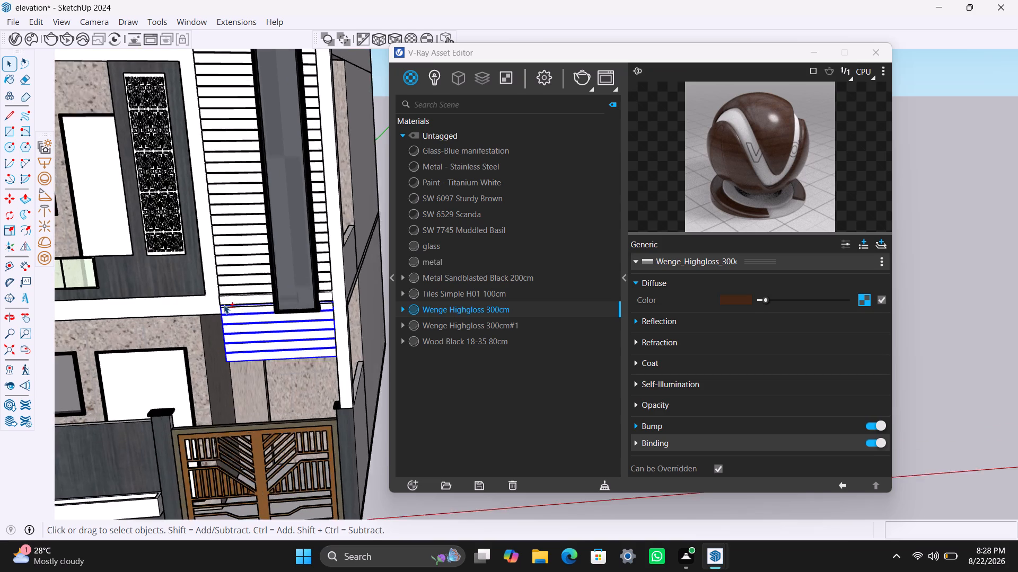
{"action": "scroll", "coordinate": [224, 305], "scroll_direction": "up", "scroll_amount": 6, "text": "shift"}
{"action": "left_click", "coordinate": [232, 312], "text": "shift"}
{"action": "left_click", "coordinate": [227, 314], "text": "shift"}
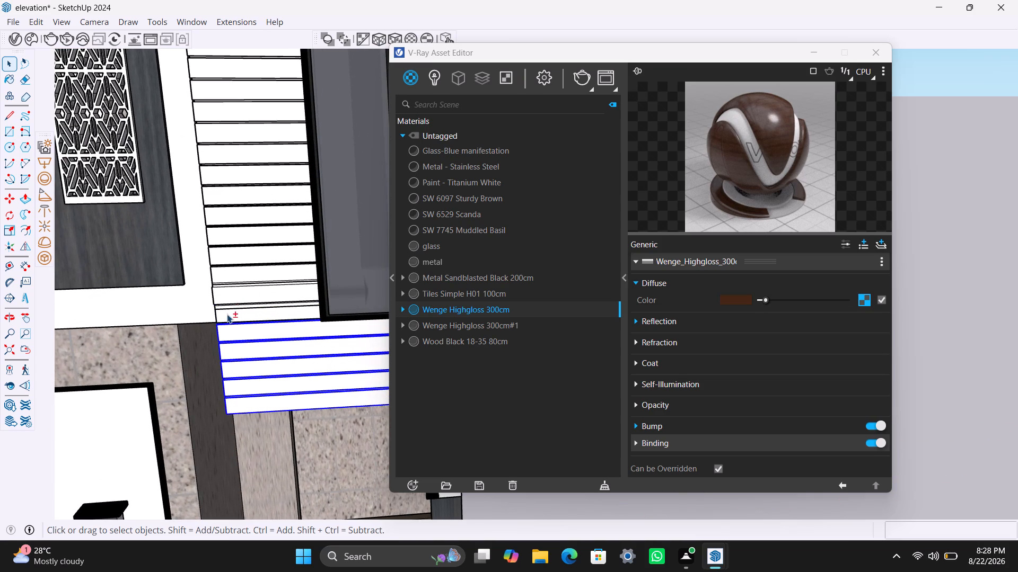
{"action": "left_click", "coordinate": [226, 298], "text": "shift"}
{"action": "left_click", "coordinate": [231, 278], "text": "shift"}
{"action": "left_click", "coordinate": [233, 261], "text": "shift"}
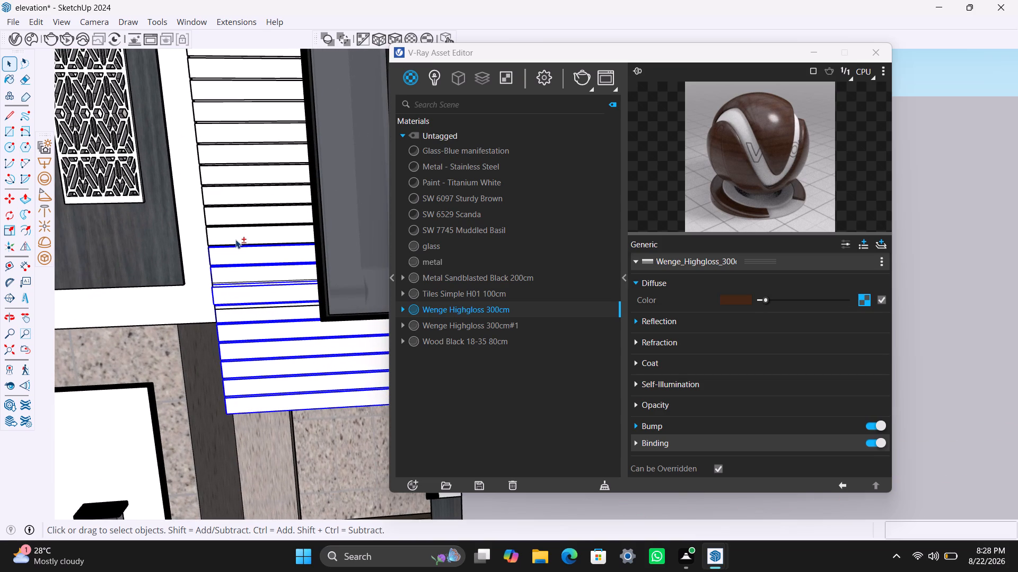
{"action": "left_click", "coordinate": [236, 237], "text": "shift"}
{"action": "left_click", "coordinate": [238, 214], "text": "shift"}
{"action": "left_click", "coordinate": [239, 195], "text": "shift"}
{"action": "left_click", "coordinate": [245, 169], "text": "shift"}
{"action": "left_click", "coordinate": [249, 155], "text": "shift"}
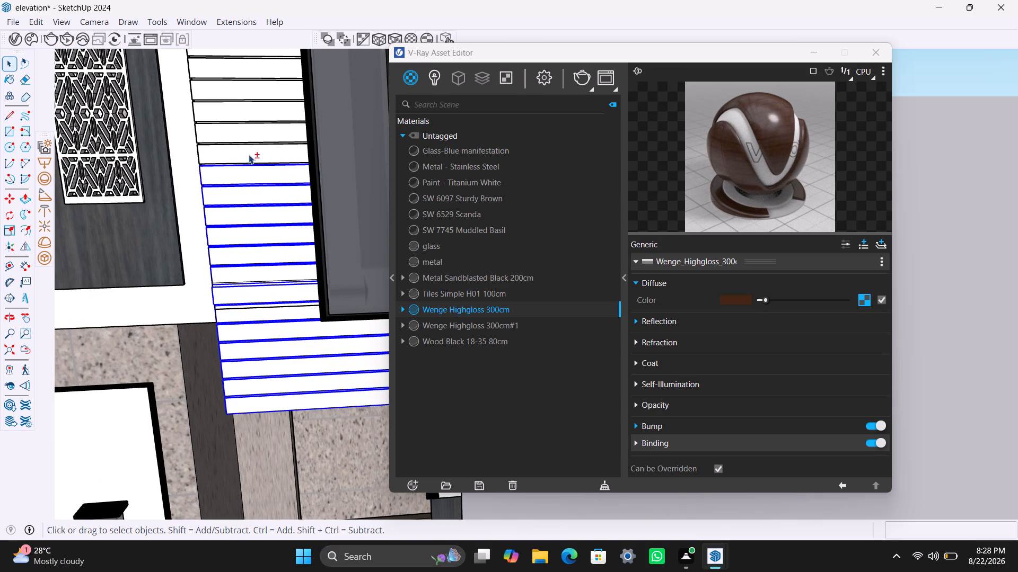
{"action": "left_click", "coordinate": [251, 131], "text": "shift"}
{"action": "left_click", "coordinate": [252, 109], "text": "shift"}
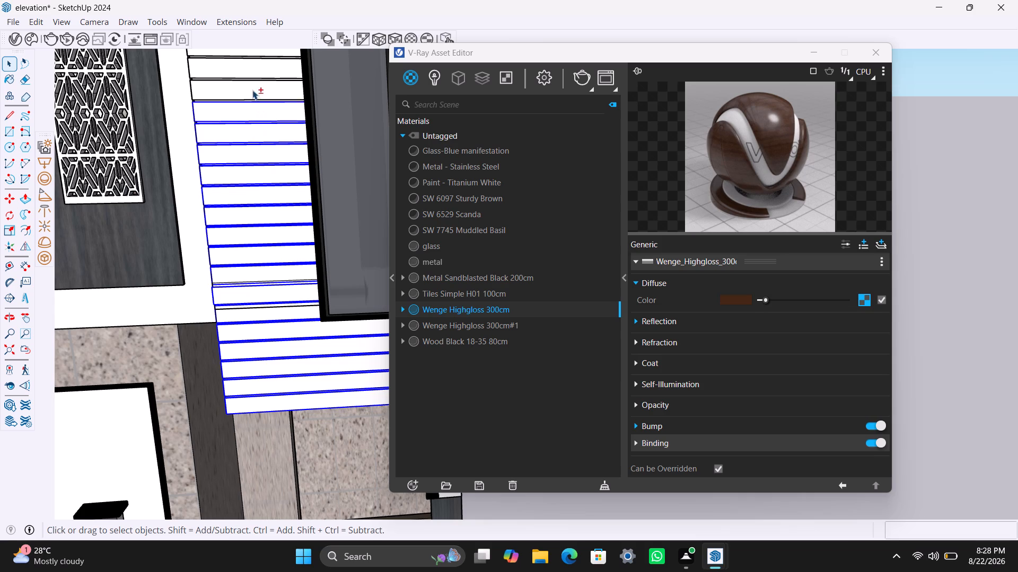
{"action": "left_click", "coordinate": [252, 90], "text": "shift"}
{"action": "scroll", "coordinate": [261, 226], "scroll_direction": "down", "scroll_amount": 13}
{"action": "middle_click_drag", "start_coordinate": [251, 250], "coordinate": [250, 254]}
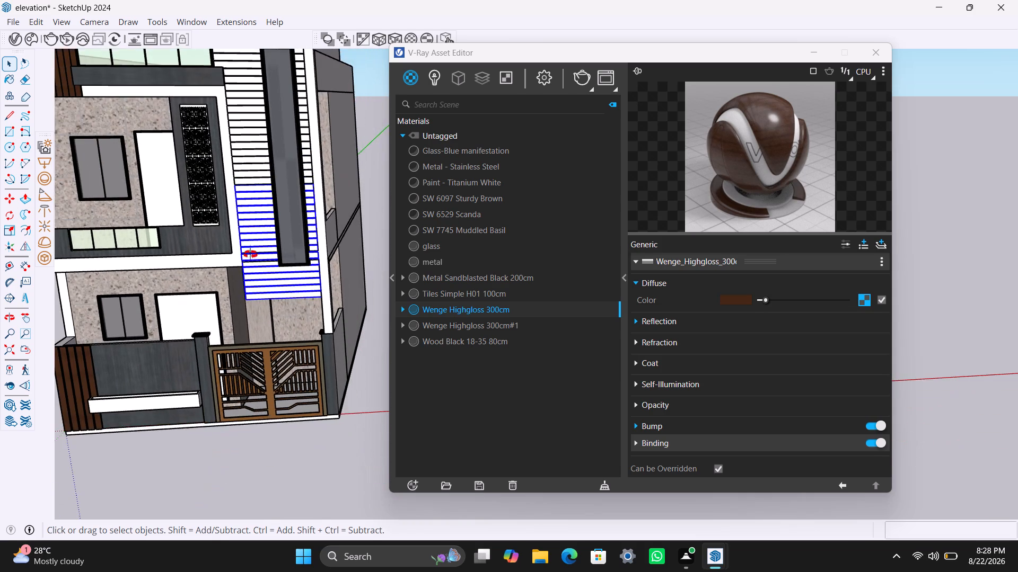
{"action": "middle_click_drag", "start_coordinate": [250, 254], "coordinate": [250, 335]}
{"action": "scroll", "coordinate": [251, 280], "scroll_direction": "up", "scroll_amount": 6}
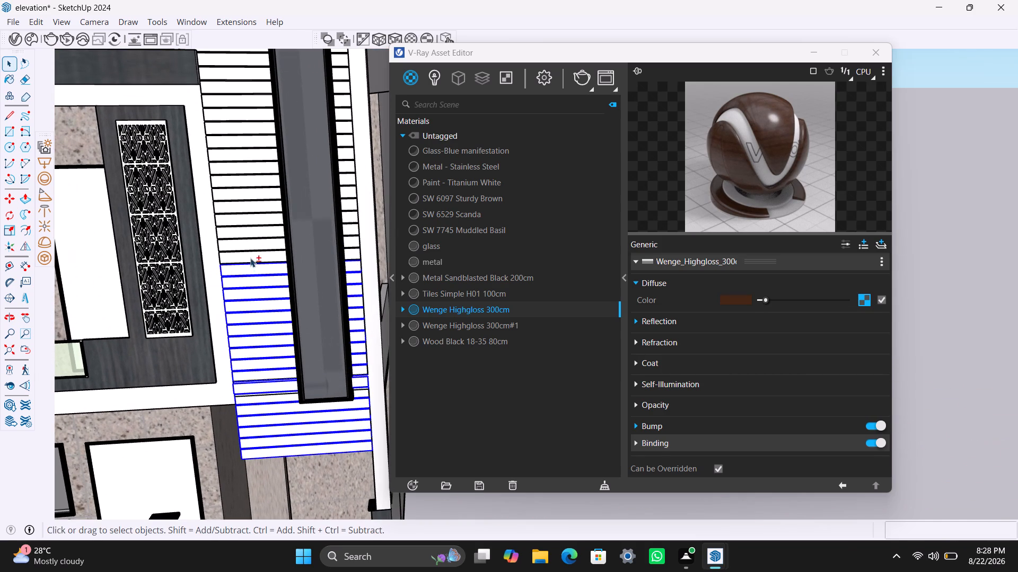
{"action": "left_click", "coordinate": [250, 258], "text": "shift"}
{"action": "left_click", "coordinate": [250, 245], "text": "shift"}
{"action": "left_click", "coordinate": [253, 232], "text": "shift"}
{"action": "left_click", "coordinate": [256, 212], "text": "shift"}
{"action": "left_click", "coordinate": [258, 219], "text": "shift"}
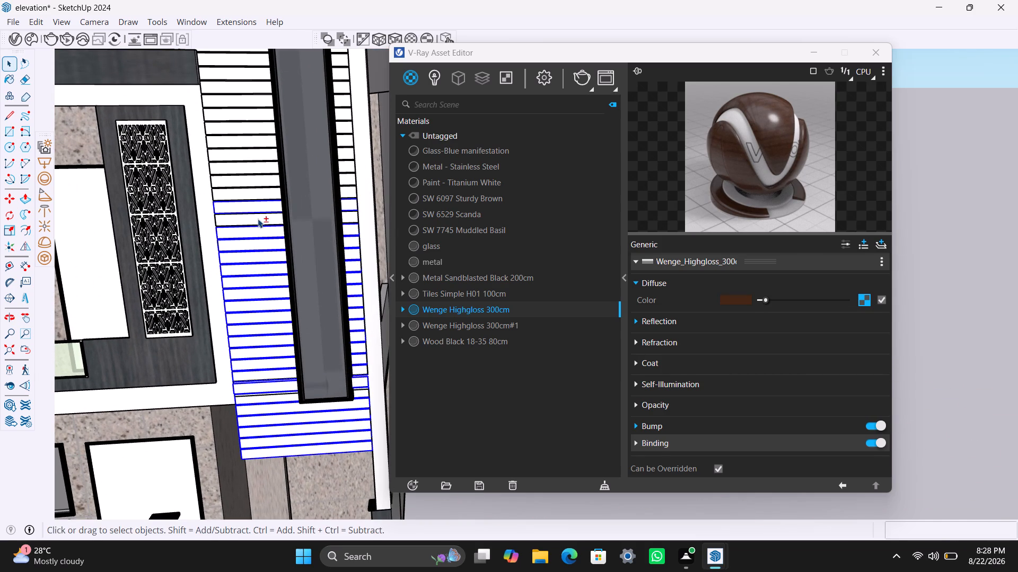
{"action": "left_click", "coordinate": [249, 192], "text": "shift"}
{"action": "left_click", "coordinate": [248, 179], "text": "shift"}
{"action": "left_click", "coordinate": [250, 167], "text": "shift"}
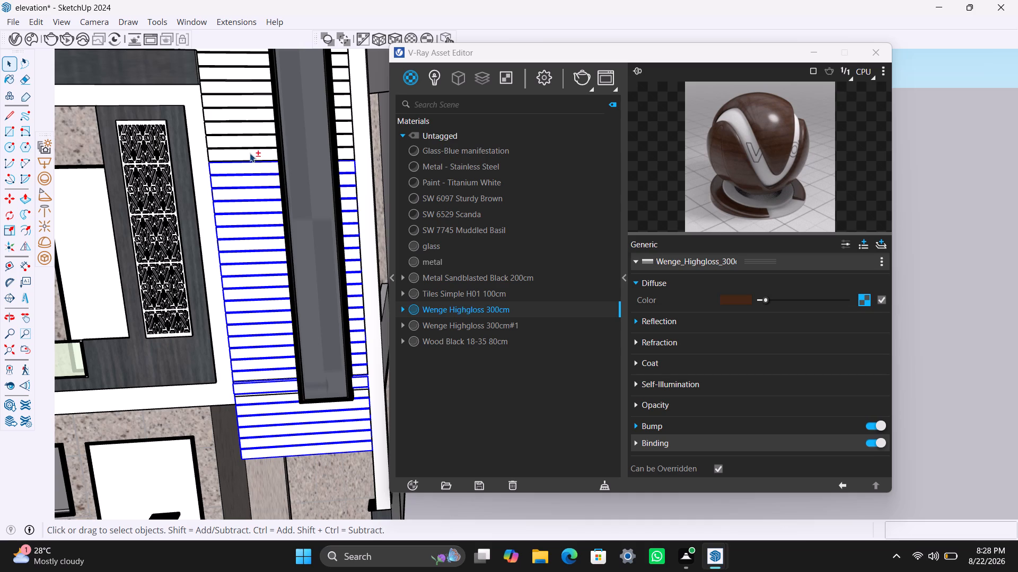
{"action": "left_click", "coordinate": [250, 153], "text": "shift"}
{"action": "left_click", "coordinate": [249, 139], "text": "shift"}
{"action": "left_click", "coordinate": [252, 127], "text": "shift"}
{"action": "left_click", "coordinate": [252, 114], "text": "shift"}
{"action": "left_click", "coordinate": [249, 100], "text": "shift"}
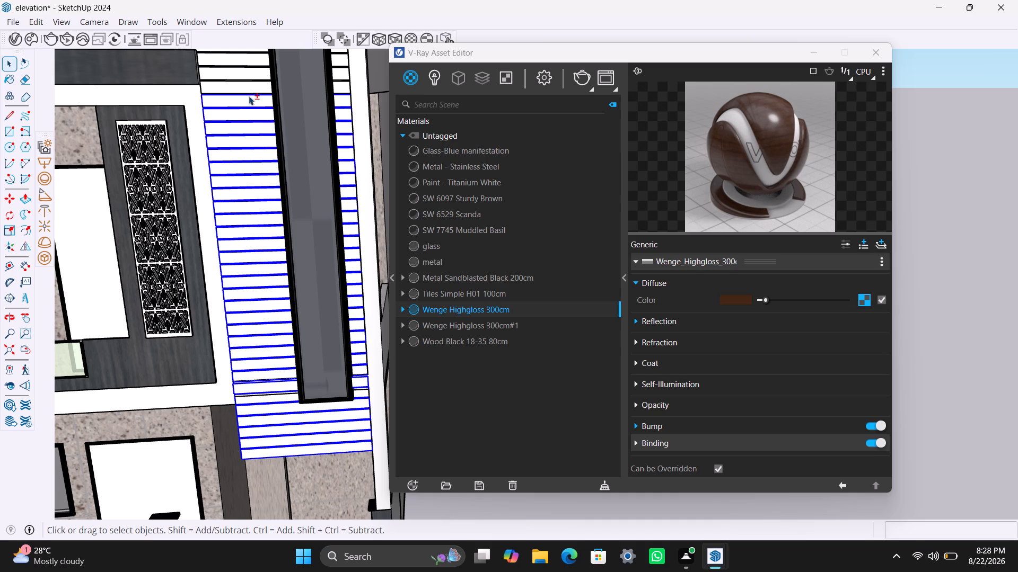
{"action": "scroll", "coordinate": [239, 195], "scroll_direction": "down", "scroll_amount": 6}
{"action": "middle_click_drag", "start_coordinate": [247, 222], "coordinate": [258, 290]}
{"action": "scroll", "coordinate": [237, 214], "scroll_direction": "up", "scroll_amount": 3, "text": "shift"}
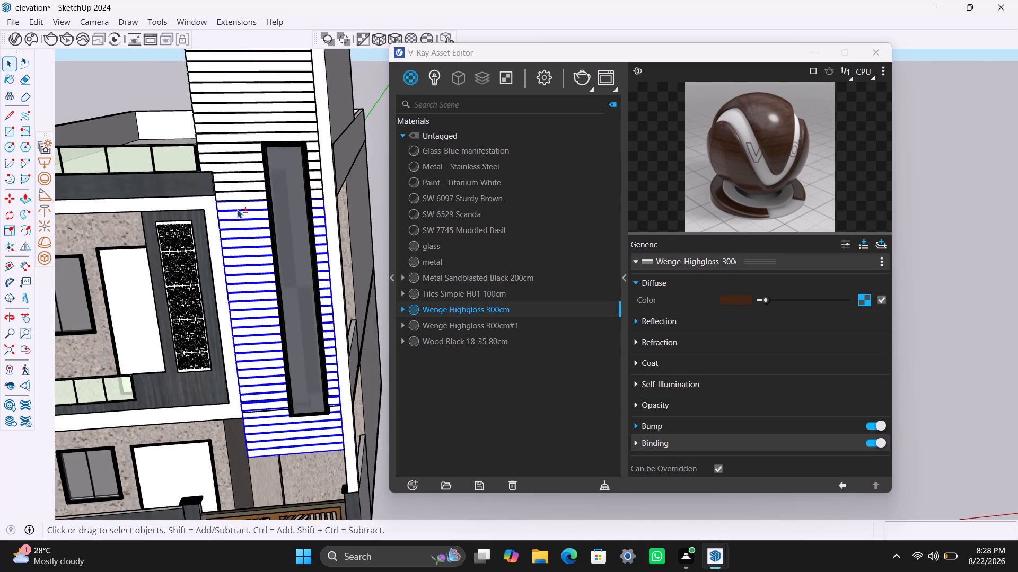
{"action": "left_click", "coordinate": [236, 193], "text": "shift"}
{"action": "left_click", "coordinate": [236, 180], "text": "shift"}
{"action": "left_click", "coordinate": [239, 185], "text": "shift"}
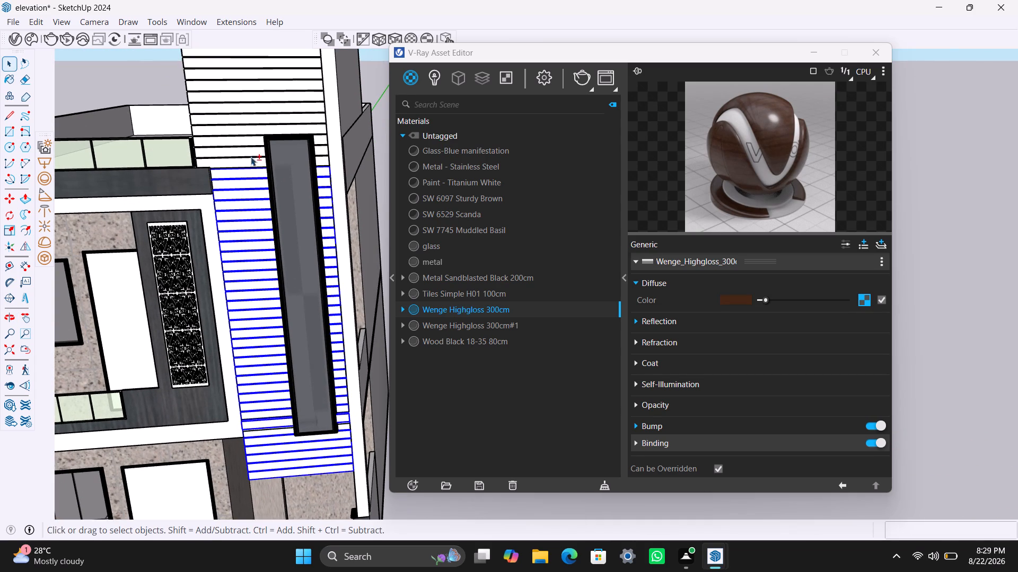
{"action": "left_click", "coordinate": [249, 163], "text": "shift"}
{"action": "left_click", "coordinate": [247, 151], "text": "shift"}
{"action": "left_click", "coordinate": [250, 139], "text": "shift"}
{"action": "left_click", "coordinate": [255, 130], "text": "shift"}
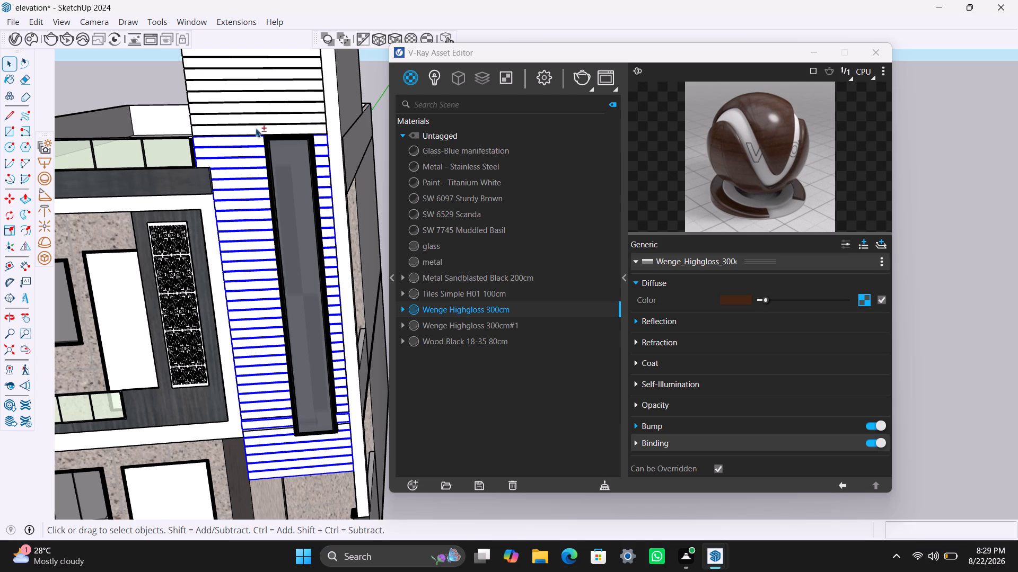
{"action": "left_click", "coordinate": [260, 119], "text": "shift"}
{"action": "left_click", "coordinate": [280, 109], "text": "shift"}
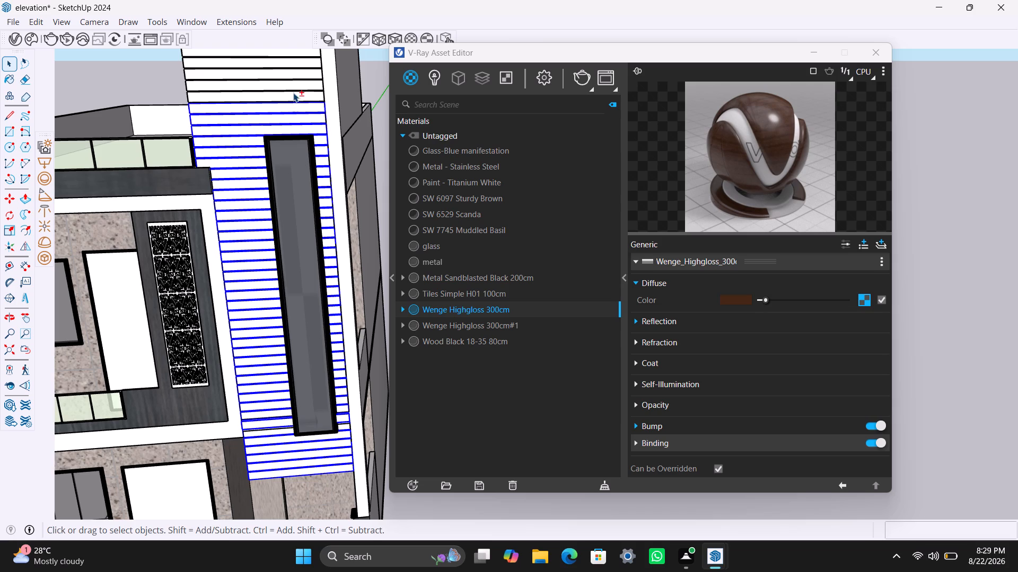
{"action": "left_click", "coordinate": [293, 93], "text": "shift"}
{"action": "left_click", "coordinate": [297, 84], "text": "shift"}
{"action": "left_click", "coordinate": [299, 97], "text": "shift"}
{"action": "left_click", "coordinate": [299, 86], "text": "shift"}
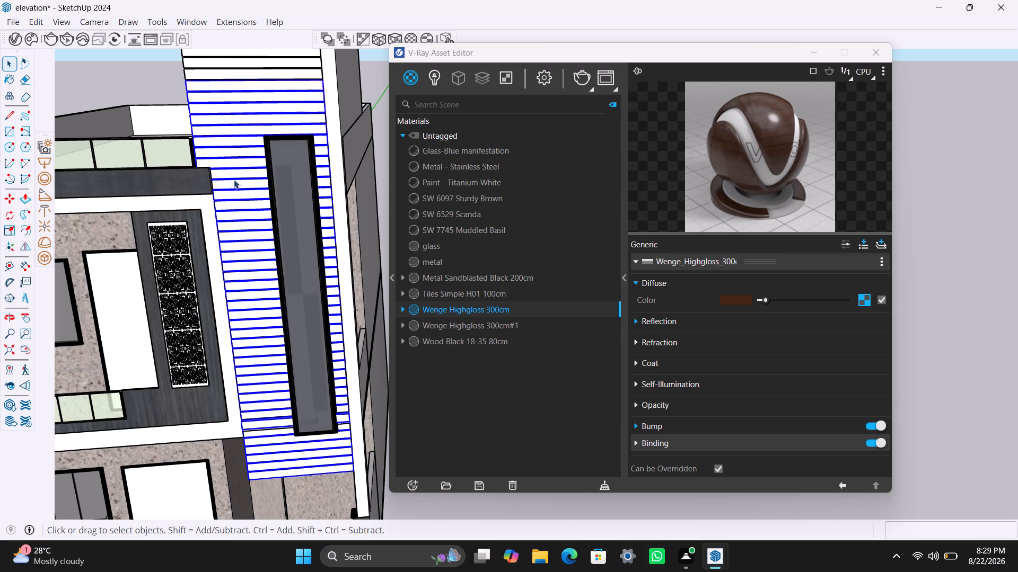
{"action": "scroll", "coordinate": [232, 185], "scroll_direction": "down", "scroll_amount": 8}
{"action": "middle_click_drag", "start_coordinate": [228, 199], "coordinate": [246, 299]}
{"action": "scroll", "coordinate": [259, 240], "scroll_direction": "up", "scroll_amount": 4, "text": "shift"}
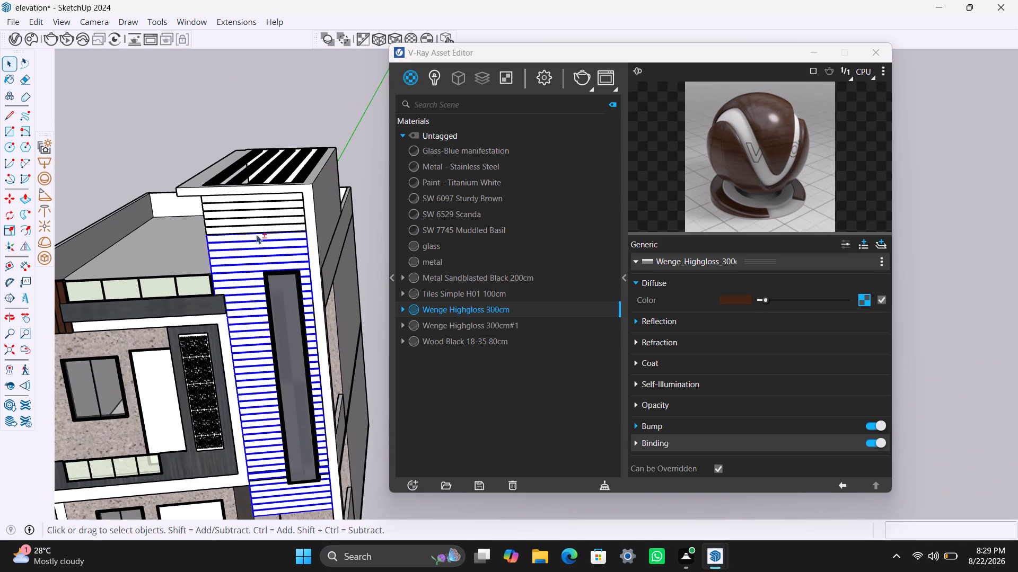
{"action": "left_click", "coordinate": [257, 228], "text": "shift"}
{"action": "left_click", "coordinate": [262, 221], "text": "shift"}
{"action": "left_click", "coordinate": [272, 213], "text": "shift"}
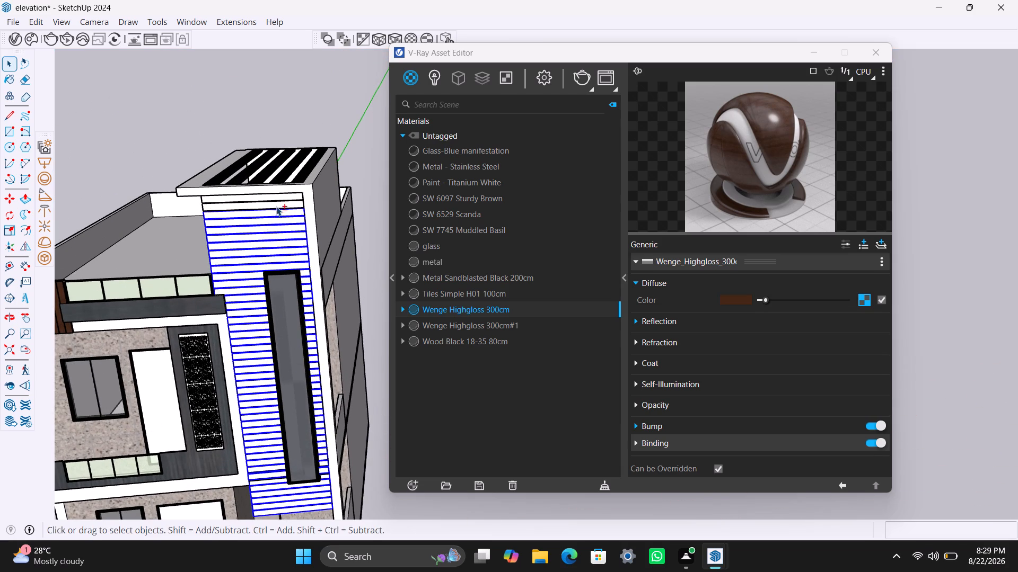
{"action": "left_click", "coordinate": [276, 205], "text": "shift"}
{"action": "left_click", "coordinate": [283, 196], "text": "shift"}
{"action": "right_click", "coordinate": [454, 308]}
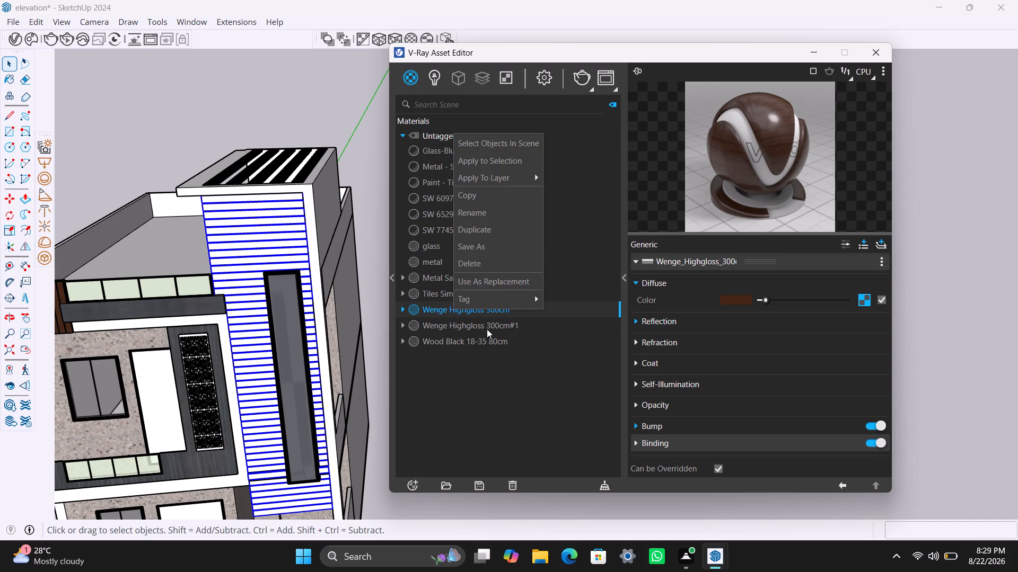
{"action": "left_click", "coordinate": [512, 159]}
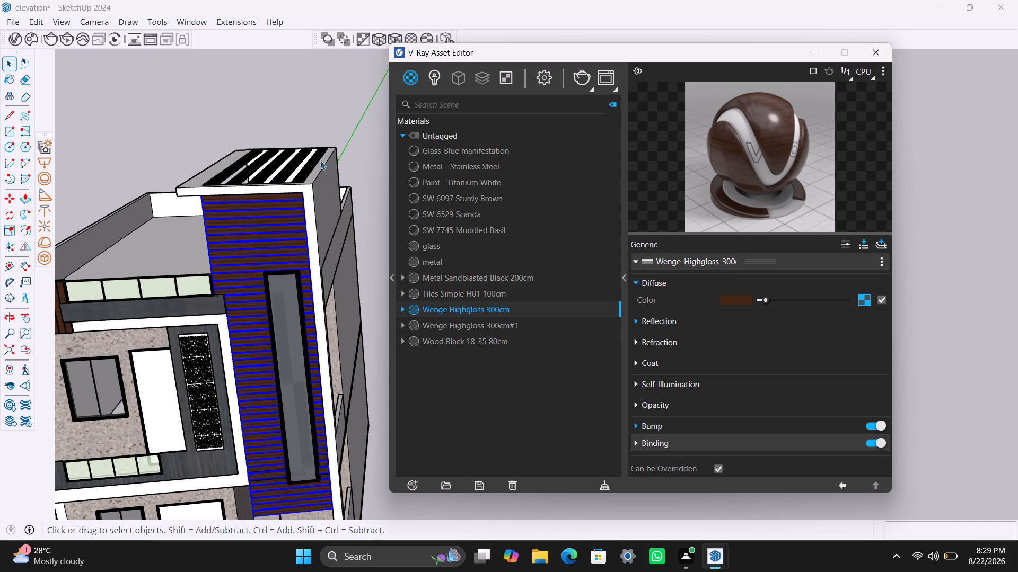
{"action": "left_click", "coordinate": [392, 40]}
{"action": "left_click", "coordinate": [277, 124]}
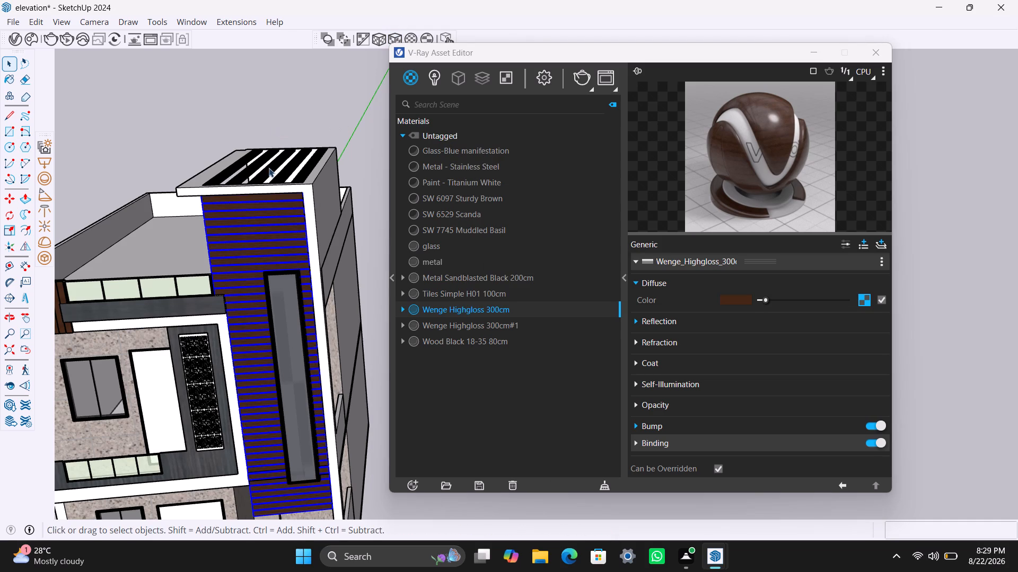
{"action": "scroll", "coordinate": [251, 227], "scroll_direction": "down", "scroll_amount": 15}
{"action": "middle_click_drag", "start_coordinate": [240, 278], "coordinate": [274, 253]}
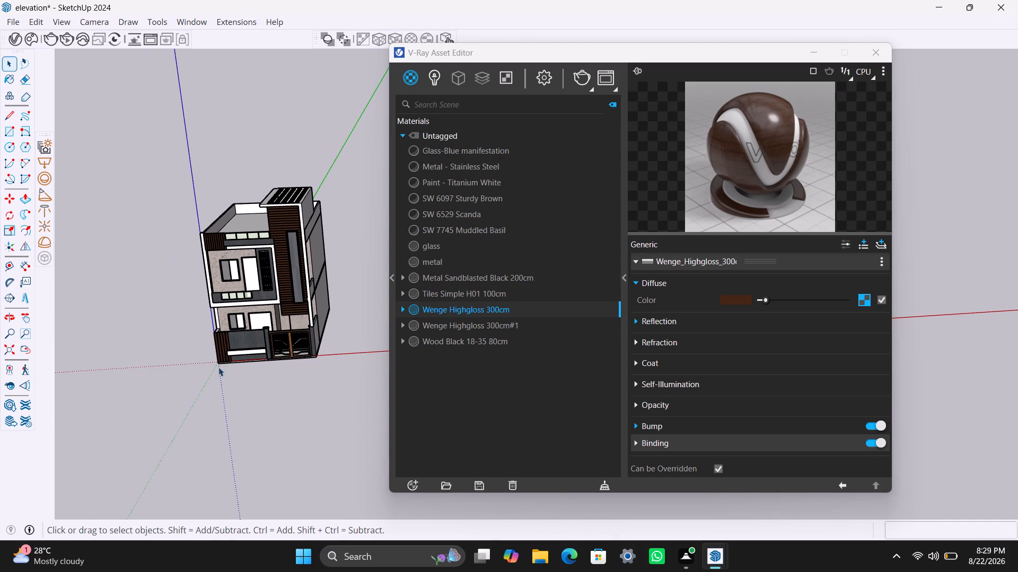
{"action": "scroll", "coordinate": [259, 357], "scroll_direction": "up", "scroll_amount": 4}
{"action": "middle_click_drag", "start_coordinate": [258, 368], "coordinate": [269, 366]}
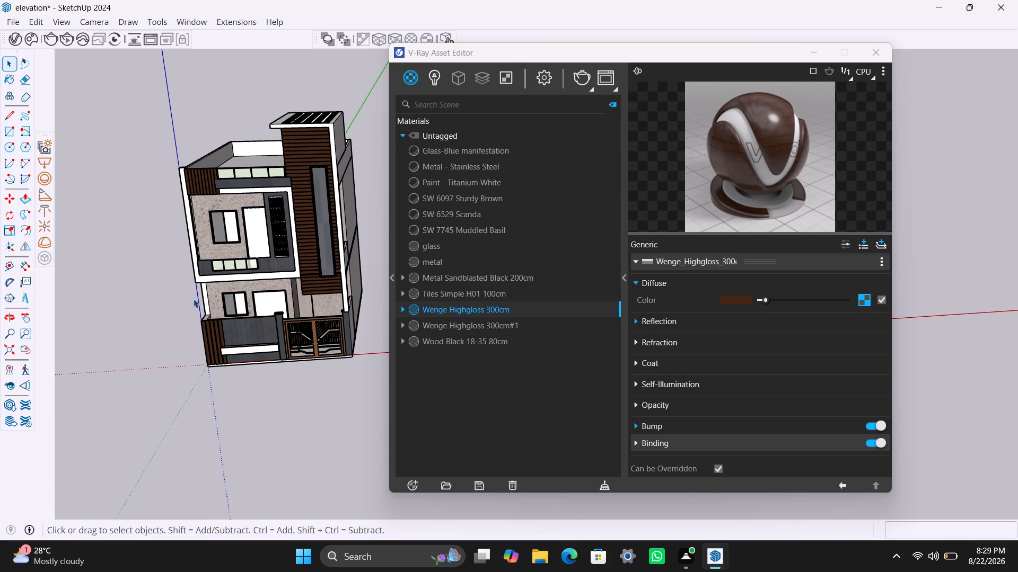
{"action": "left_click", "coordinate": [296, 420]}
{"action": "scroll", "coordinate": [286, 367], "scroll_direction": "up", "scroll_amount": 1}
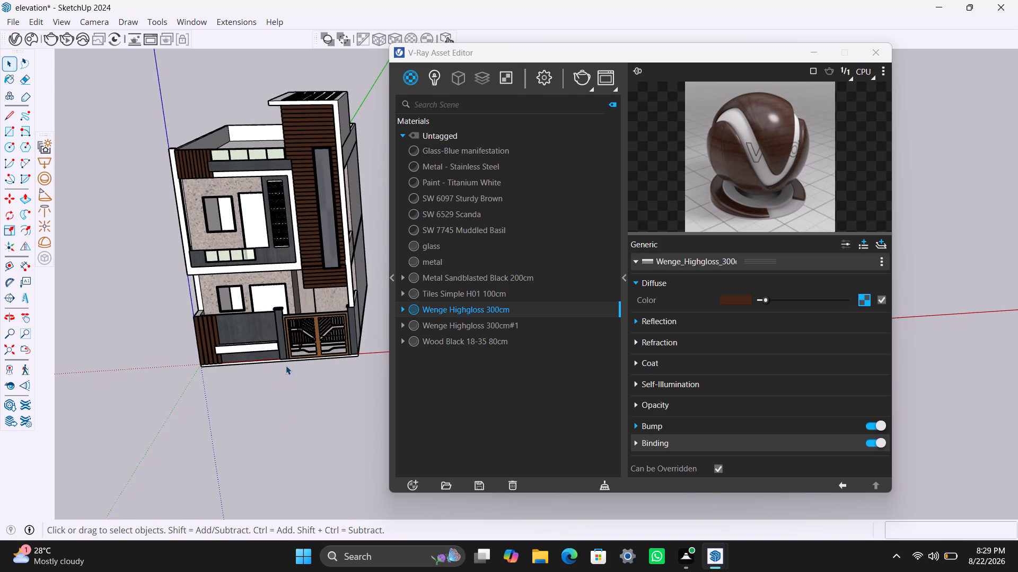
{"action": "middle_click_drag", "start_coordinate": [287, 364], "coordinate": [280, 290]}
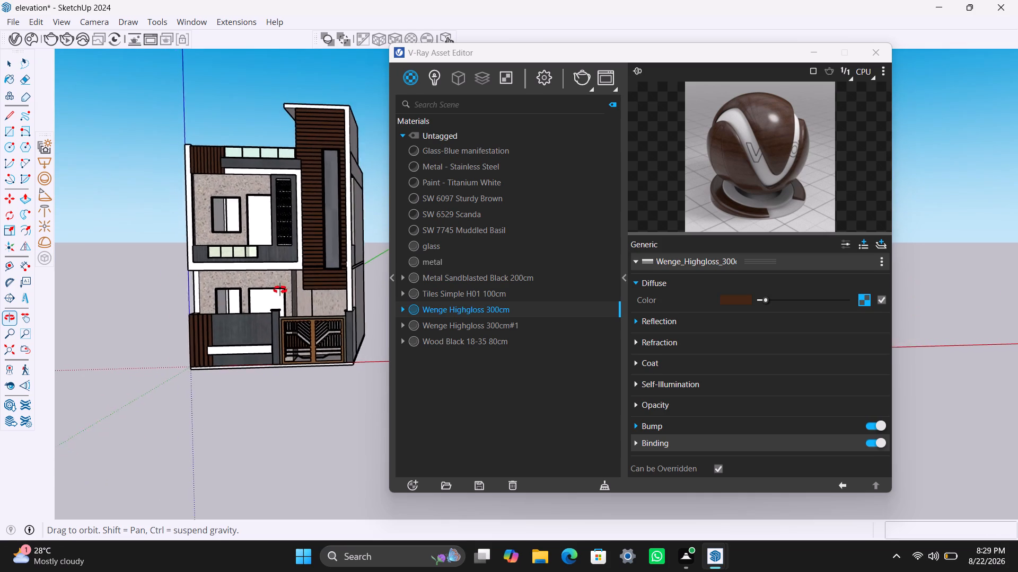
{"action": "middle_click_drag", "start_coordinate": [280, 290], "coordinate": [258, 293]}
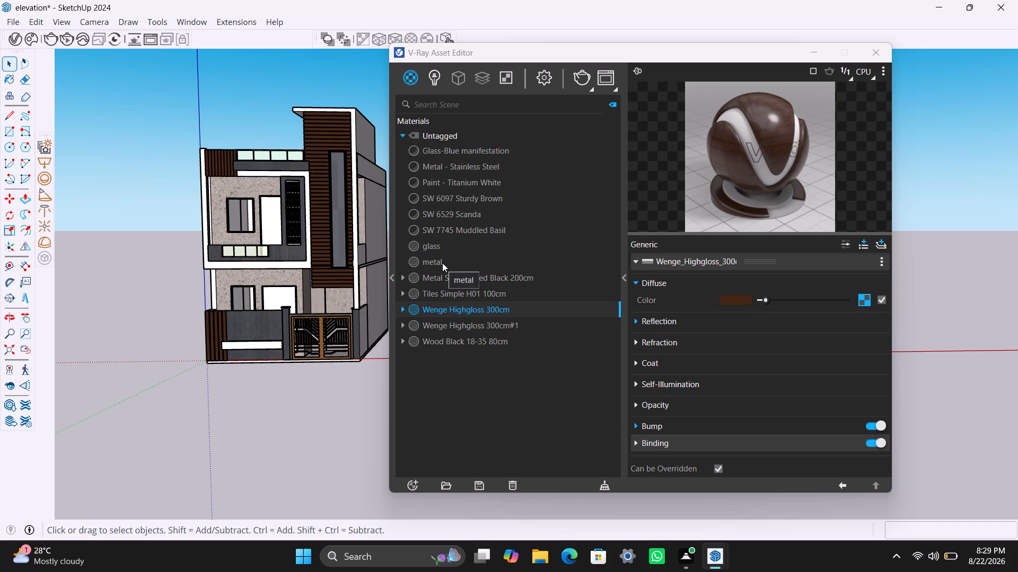
Download Glass Red 001 from the Glass materials in Chaos Cosmos and import it into the scene.
{"action": "left_click", "coordinate": [34, 35]}
{"action": "scroll", "coordinate": [302, 343], "scroll_direction": "down", "scroll_amount": 6}
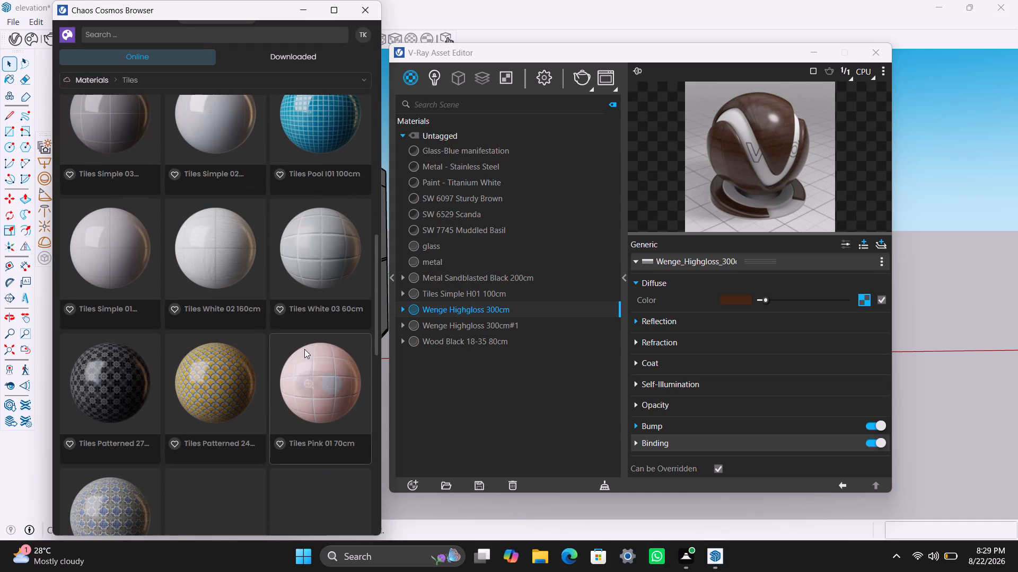
{"action": "scroll", "coordinate": [304, 349], "scroll_direction": "down", "scroll_amount": 4}
{"action": "scroll", "coordinate": [229, 321], "scroll_direction": "up", "scroll_amount": 4}
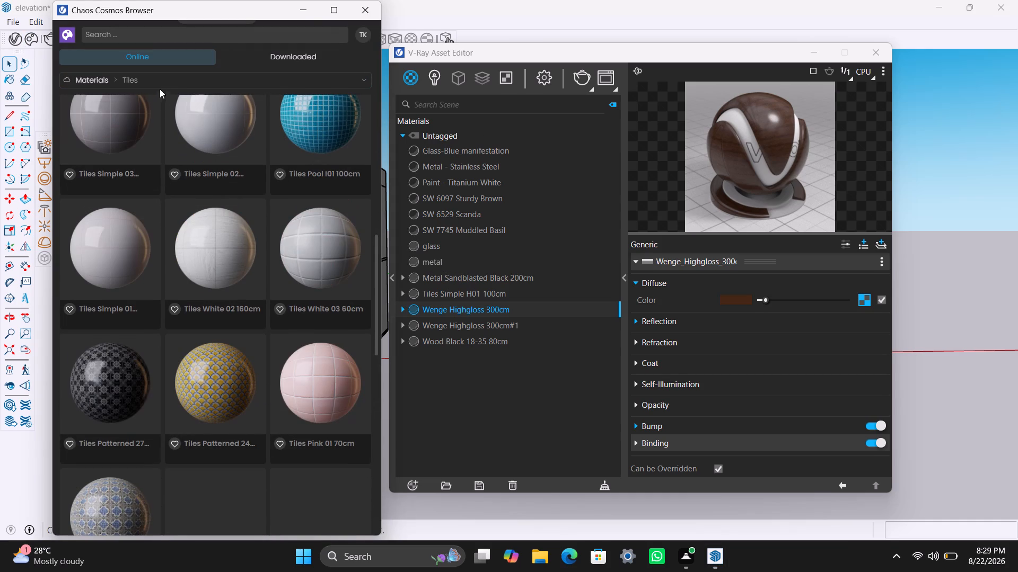
{"action": "left_click", "coordinate": [164, 81]}
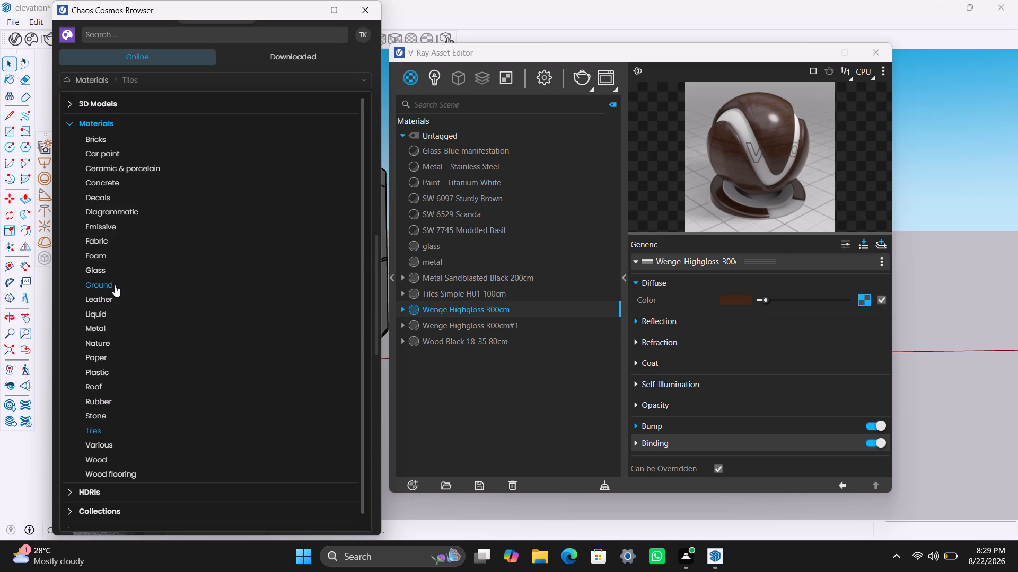
{"action": "left_click", "coordinate": [109, 270]}
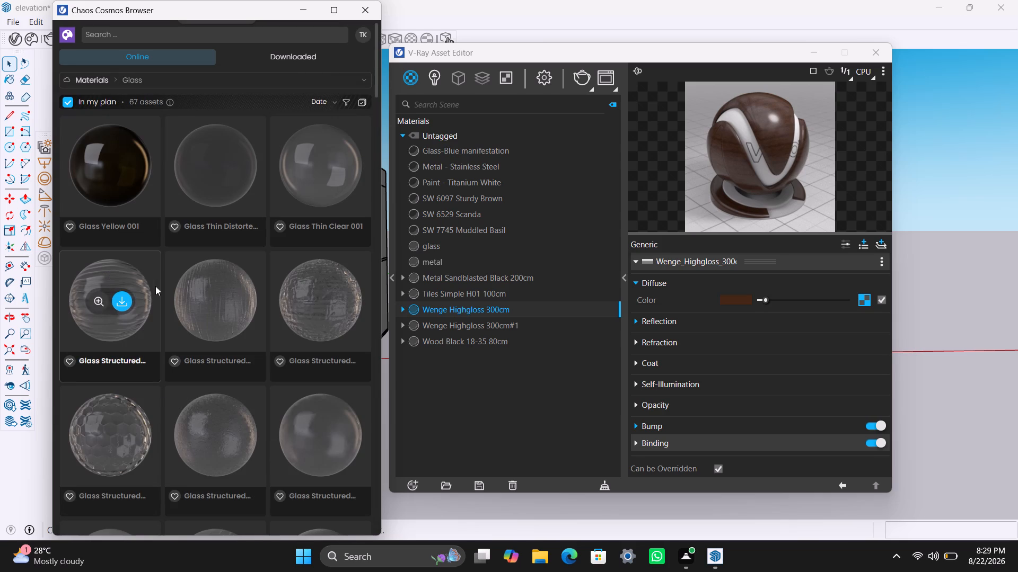
{"action": "scroll", "coordinate": [162, 339], "scroll_direction": "down", "scroll_amount": 8}
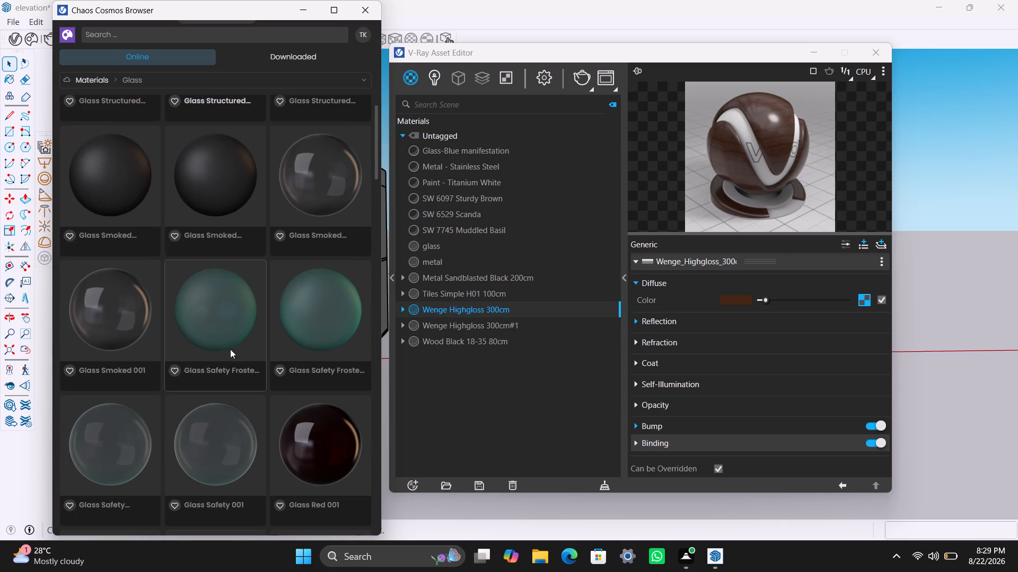
{"action": "scroll", "coordinate": [240, 348], "scroll_direction": "down", "scroll_amount": 3}
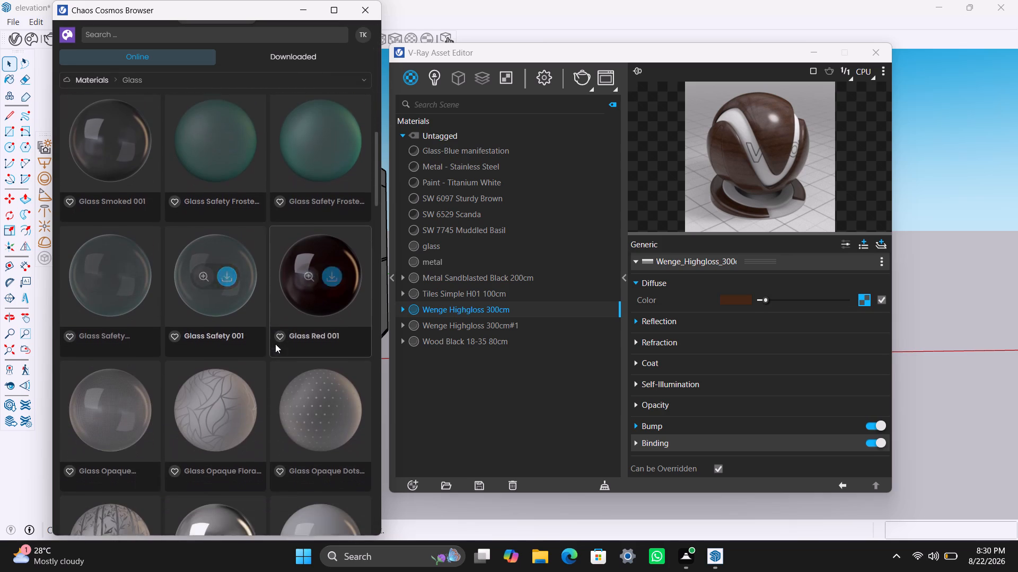
{"action": "left_click", "coordinate": [336, 243]}
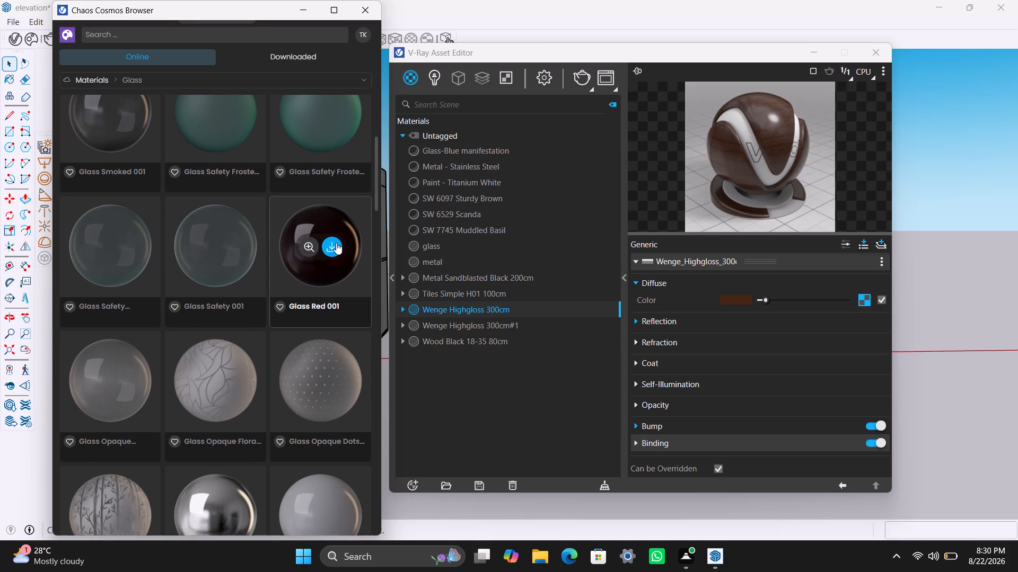
{"action": "scroll", "coordinate": [285, 380], "scroll_direction": "down", "scroll_amount": 4}
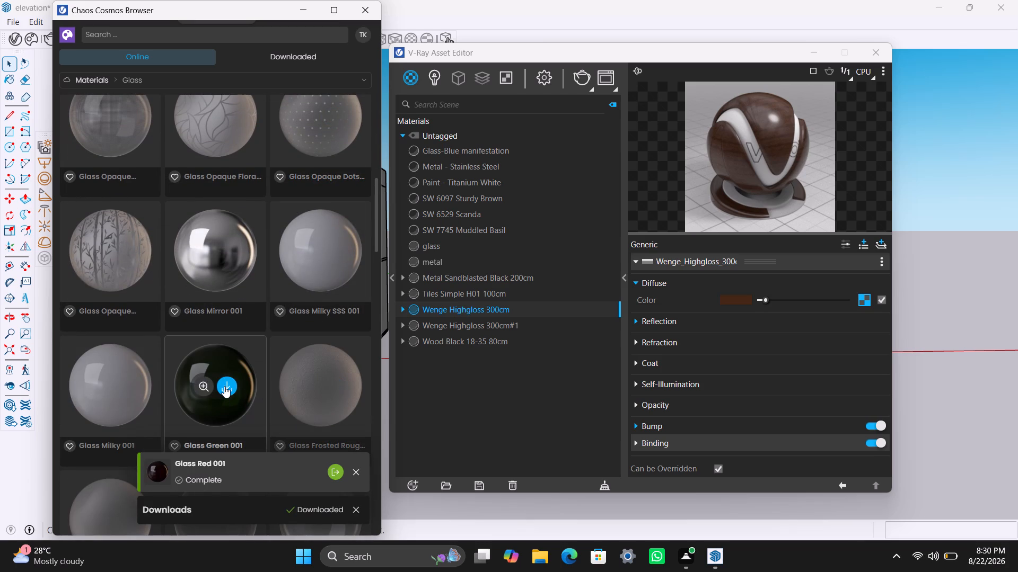
{"action": "left_click", "coordinate": [331, 469]}
Look through the remaining Glass materials in Chaos Cosmos for another glass finish.
{"action": "scroll", "coordinate": [247, 388], "scroll_direction": "down", "scroll_amount": 2}
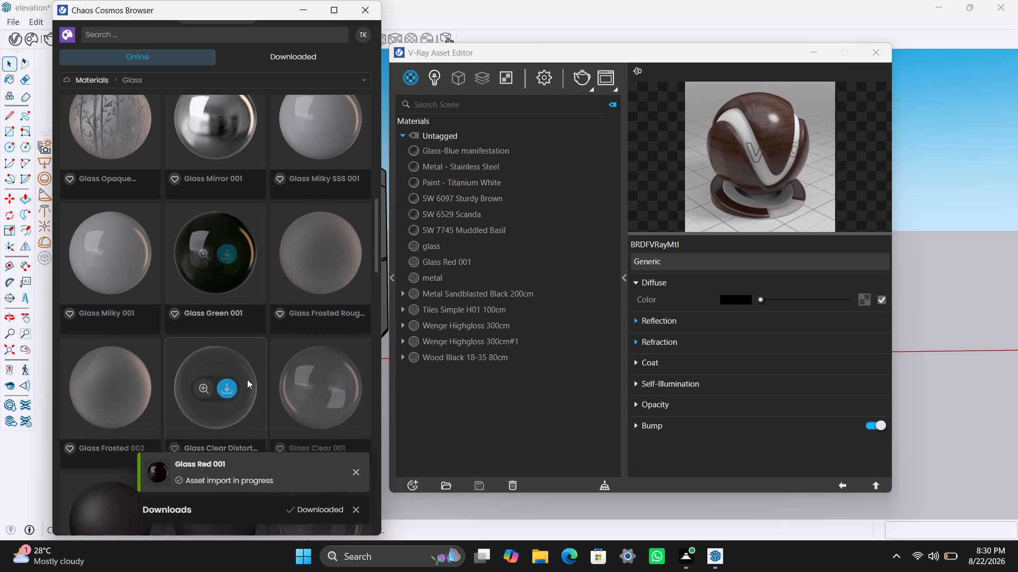
{"action": "scroll", "coordinate": [248, 379], "scroll_direction": "down", "scroll_amount": 7}
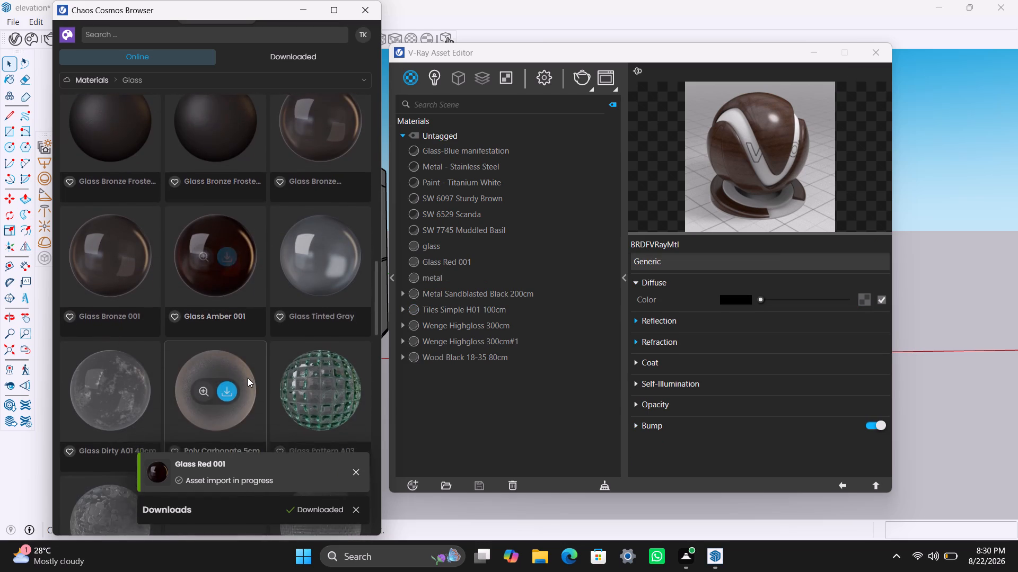
{"action": "scroll", "coordinate": [248, 378], "scroll_direction": "down", "scroll_amount": 6}
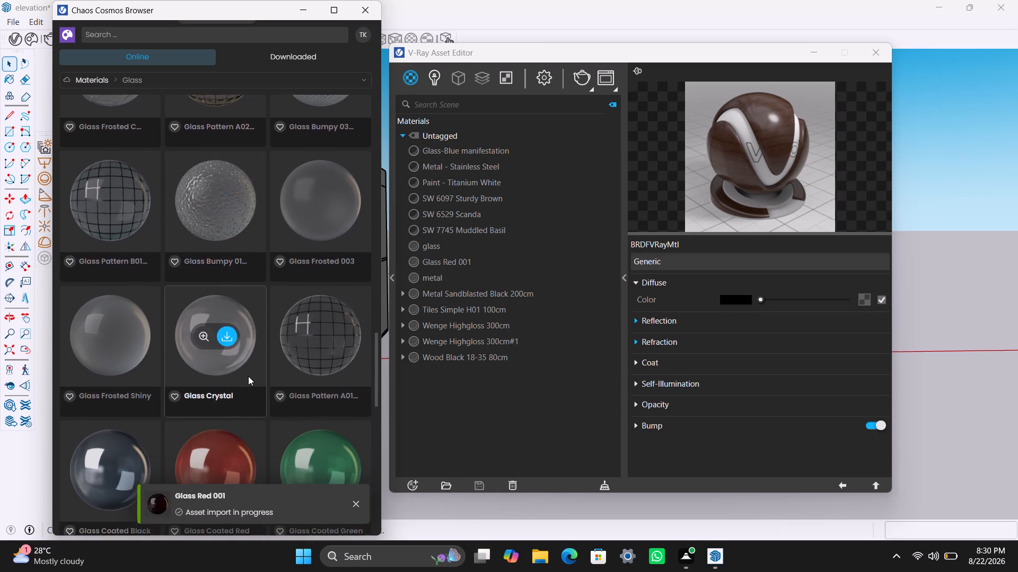
{"action": "scroll", "coordinate": [248, 376], "scroll_direction": "down", "scroll_amount": 8}
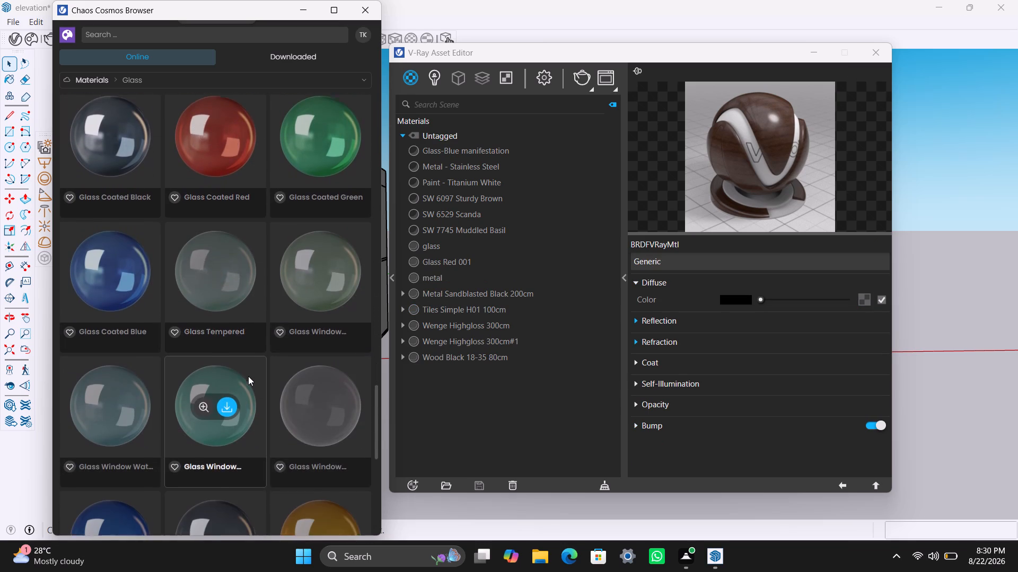
{"action": "scroll", "coordinate": [248, 376], "scroll_direction": "down", "scroll_amount": 3}
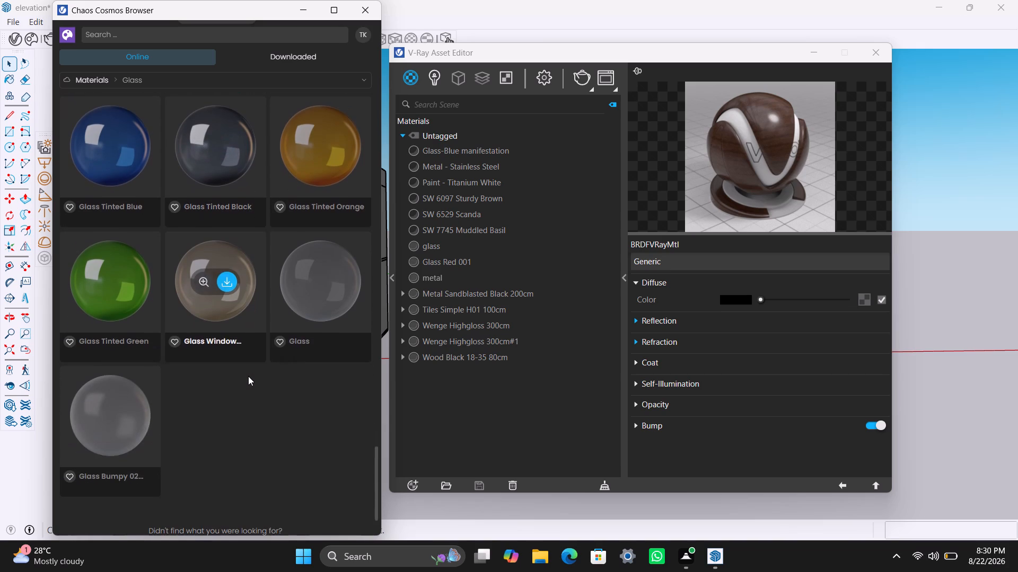
Download Glass Green 001 from the Chaos Cosmos Glass materials, import it into the scene and minimize the browser.
{"action": "scroll", "coordinate": [248, 376], "scroll_direction": "up", "scroll_amount": 3}
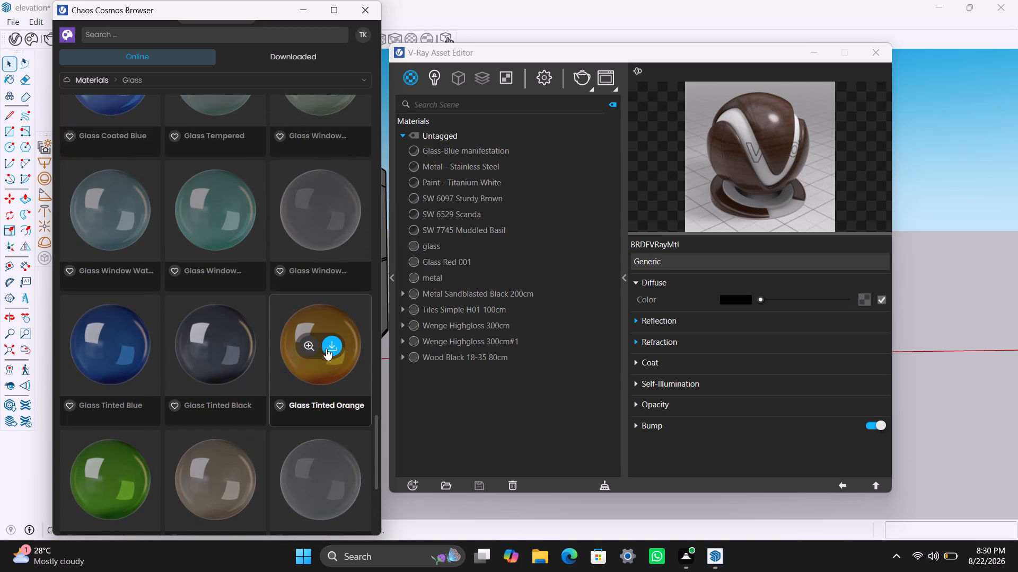
{"action": "scroll", "coordinate": [270, 363], "scroll_direction": "up", "scroll_amount": 1}
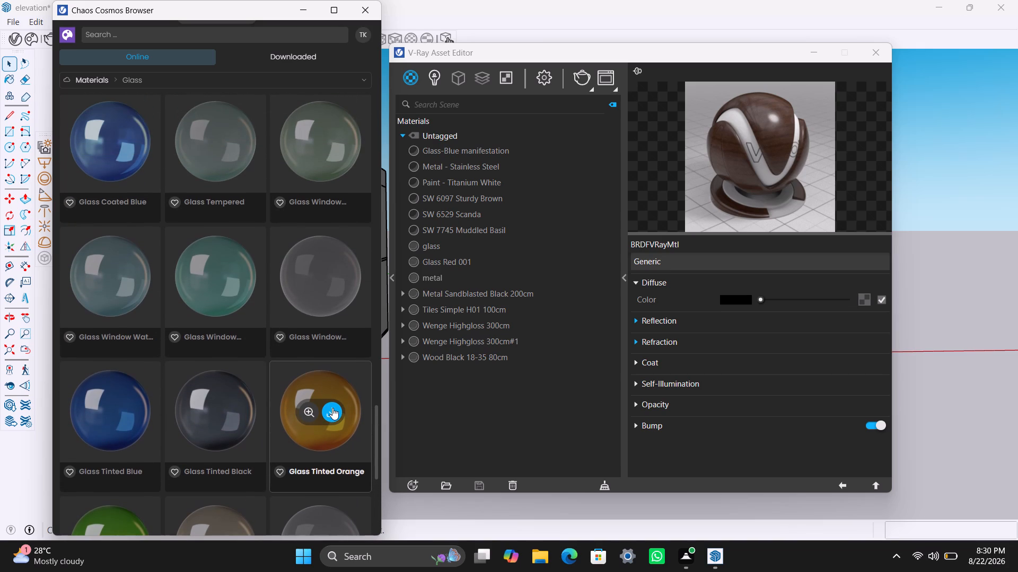
{"action": "scroll", "coordinate": [259, 383], "scroll_direction": "up", "scroll_amount": 11}
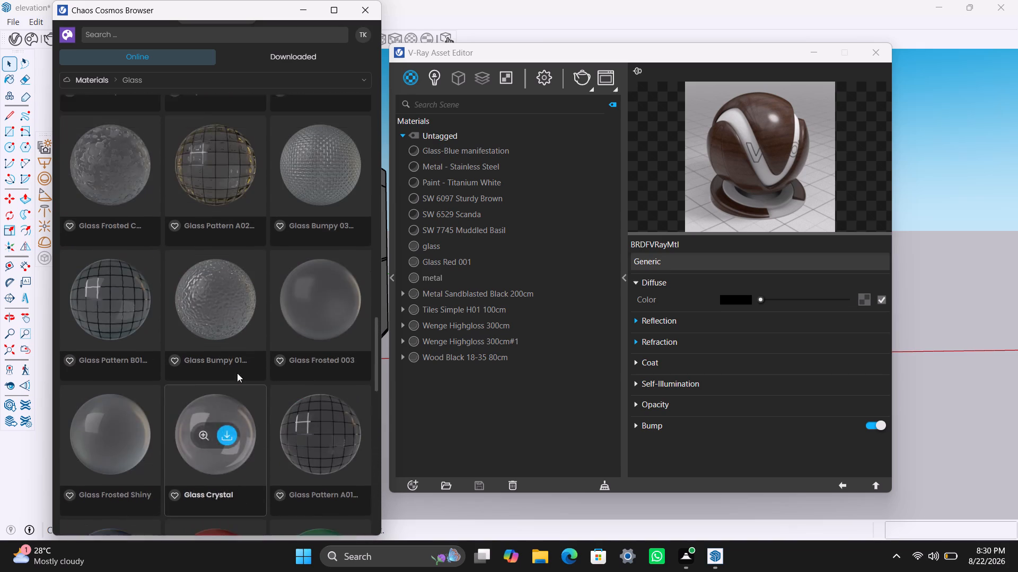
{"action": "scroll", "coordinate": [237, 373], "scroll_direction": "up", "scroll_amount": 9}
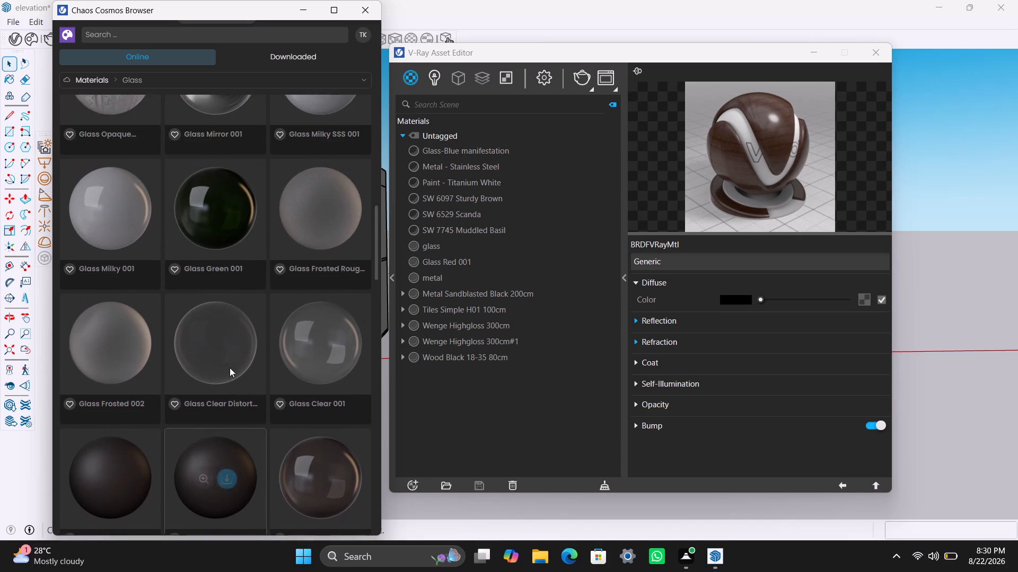
{"action": "scroll", "coordinate": [229, 367], "scroll_direction": "up", "scroll_amount": 2}
{"action": "left_click", "coordinate": [226, 380]}
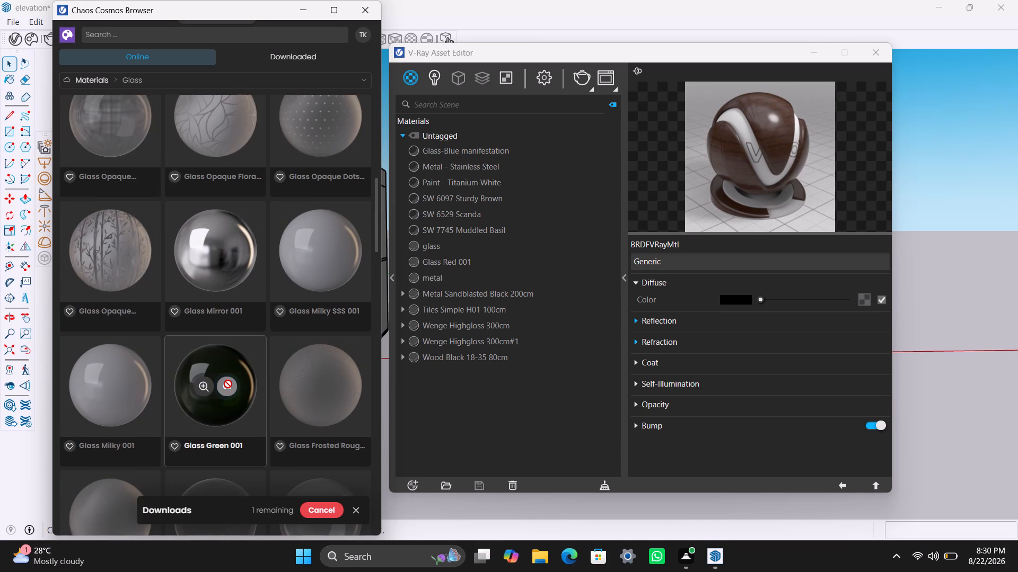
{"action": "left_click", "coordinate": [333, 468]}
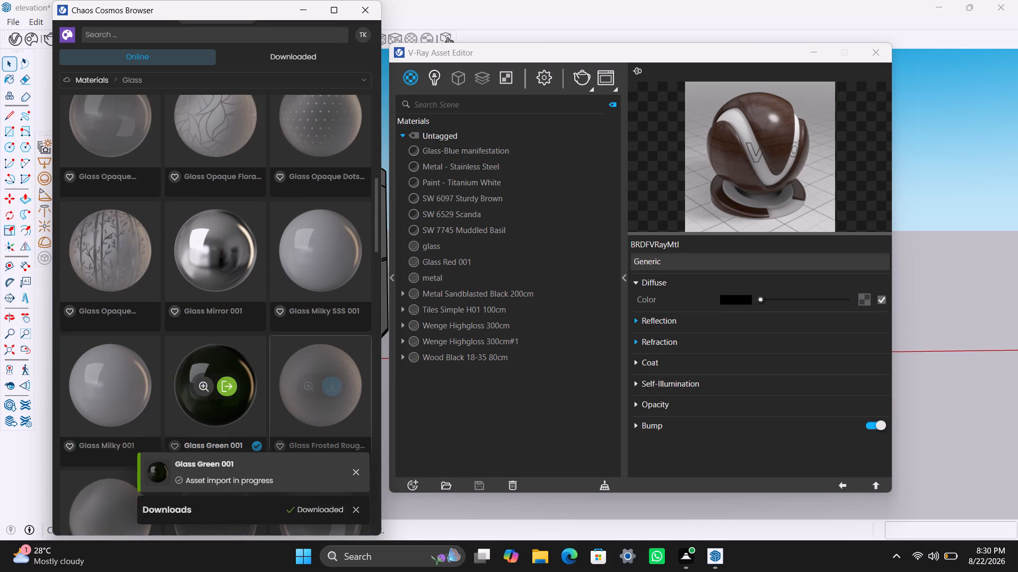
{"action": "left_click", "coordinate": [303, 13]}
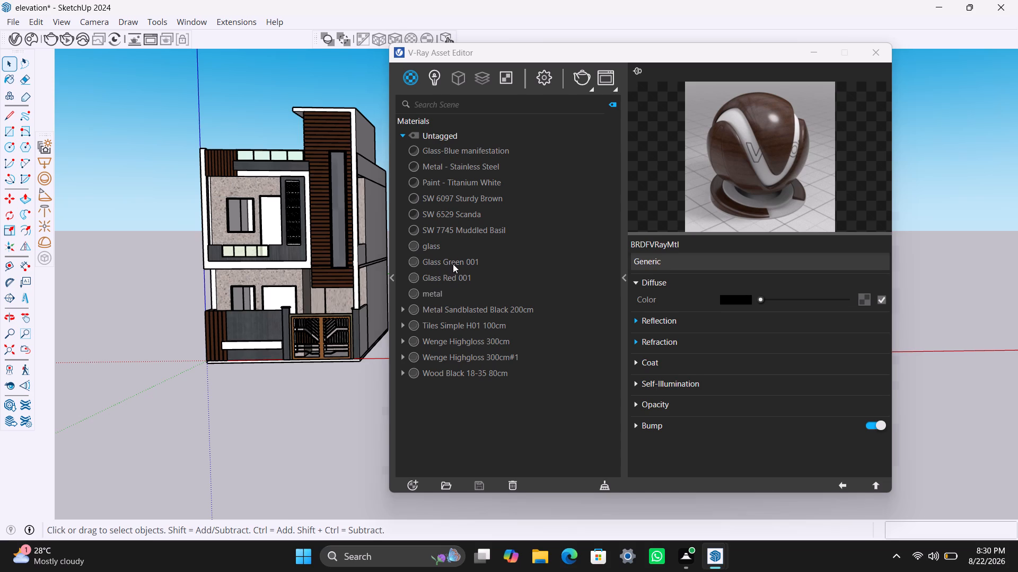
Apply Glass Green 001 to the white door panel on the upper floor, beside the decorative grille.
{"action": "left_click", "coordinate": [453, 264]}
{"action": "left_click", "coordinate": [270, 219]}
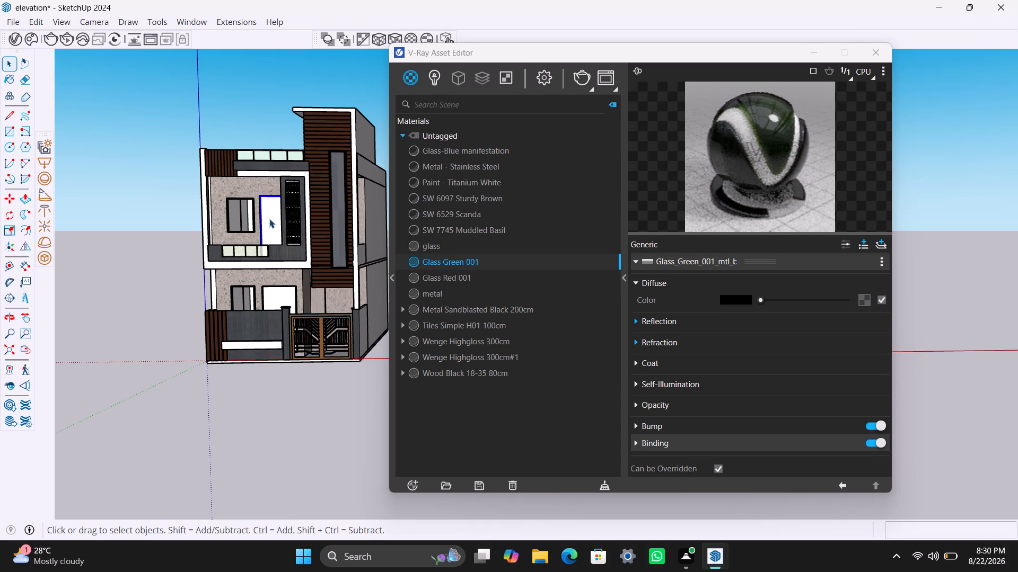
{"action": "scroll", "coordinate": [269, 219], "scroll_direction": "up", "scroll_amount": 13}
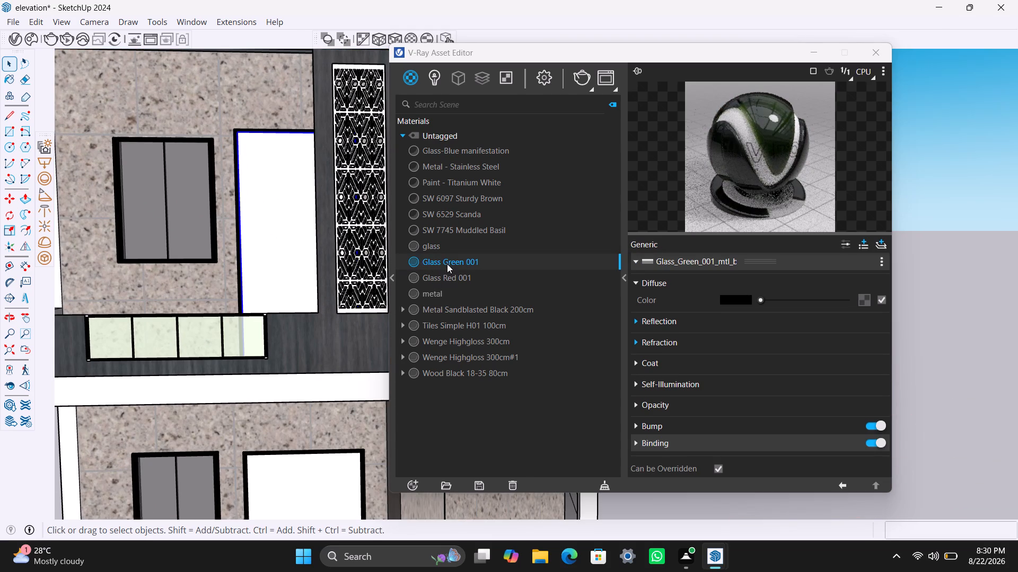
{"action": "right_click", "coordinate": [447, 263]}
{"action": "left_click", "coordinate": [494, 290]}
Apply Glass Green 001 to the white door panel on the ground floor, behind the boundary wall.
{"action": "scroll", "coordinate": [266, 265], "scroll_direction": "down", "scroll_amount": 4}
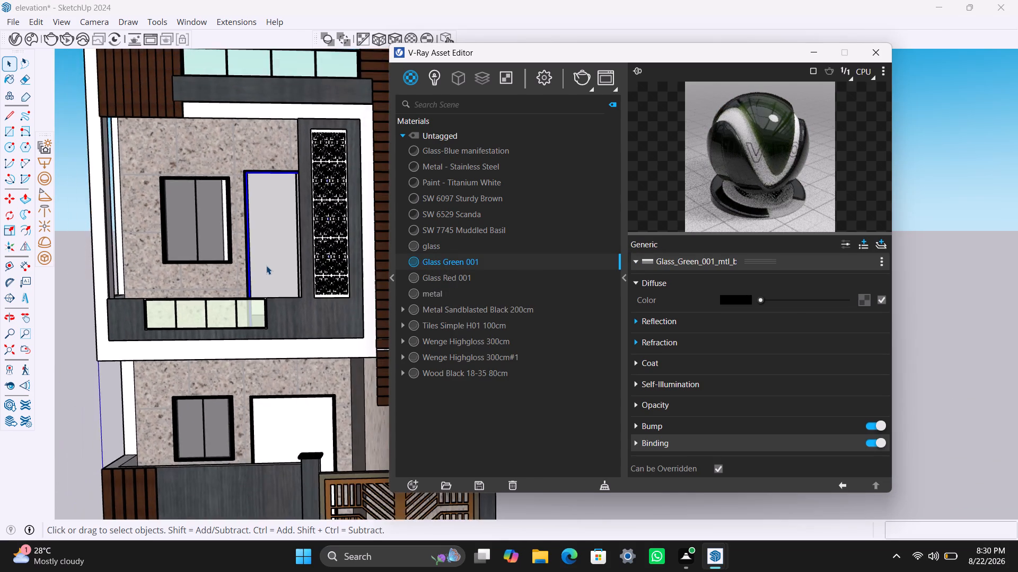
{"action": "scroll", "coordinate": [266, 265], "scroll_direction": "down", "scroll_amount": 3}
{"action": "left_click", "coordinate": [284, 390]}
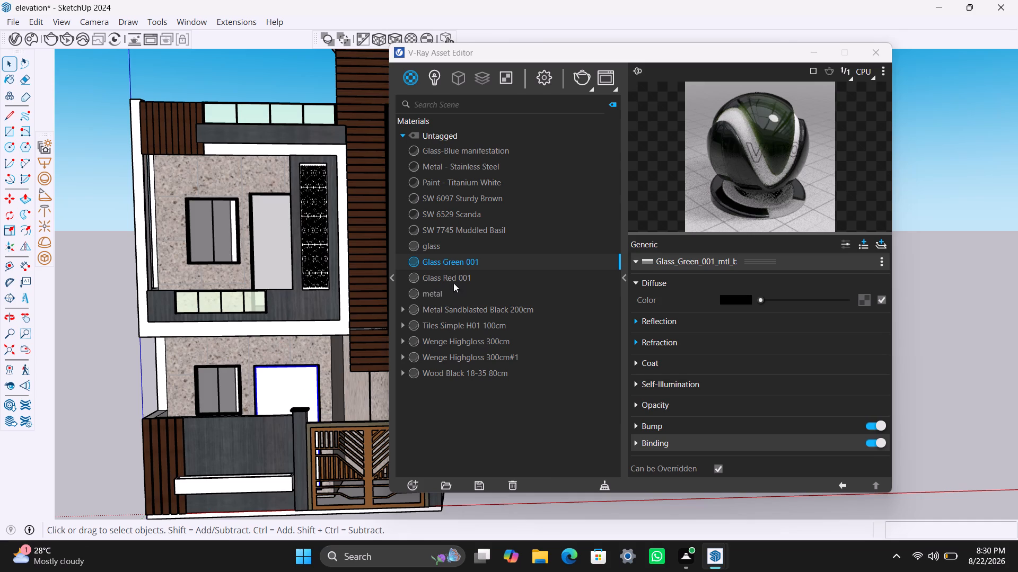
{"action": "right_click", "coordinate": [450, 261]}
{"action": "left_click", "coordinate": [501, 289]}
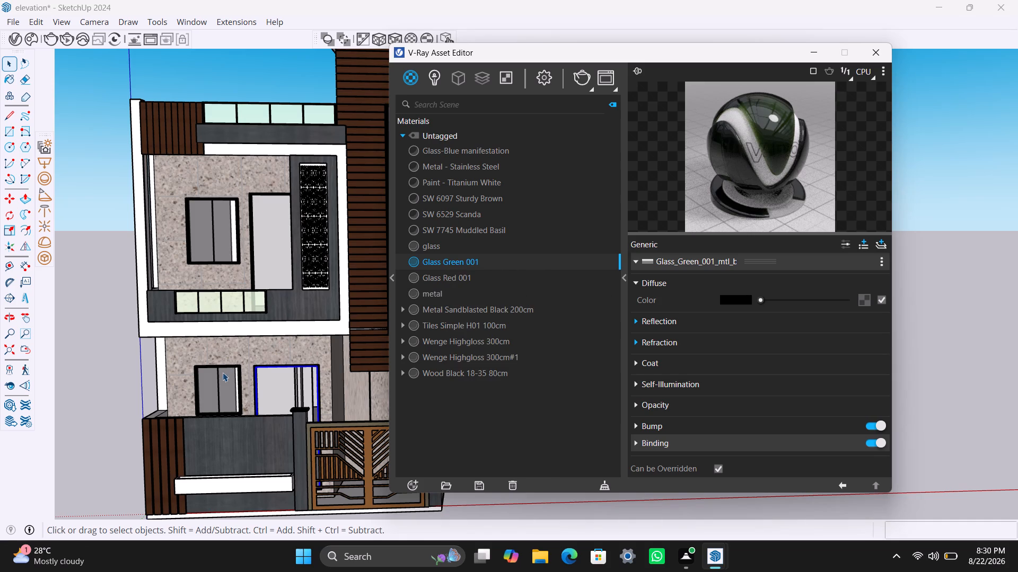
Select the ground-floor window beside the door and bring the facade into an oblique view.
{"action": "left_click", "coordinate": [224, 377]}
{"action": "scroll", "coordinate": [114, 371], "scroll_direction": "down", "scroll_amount": 5}
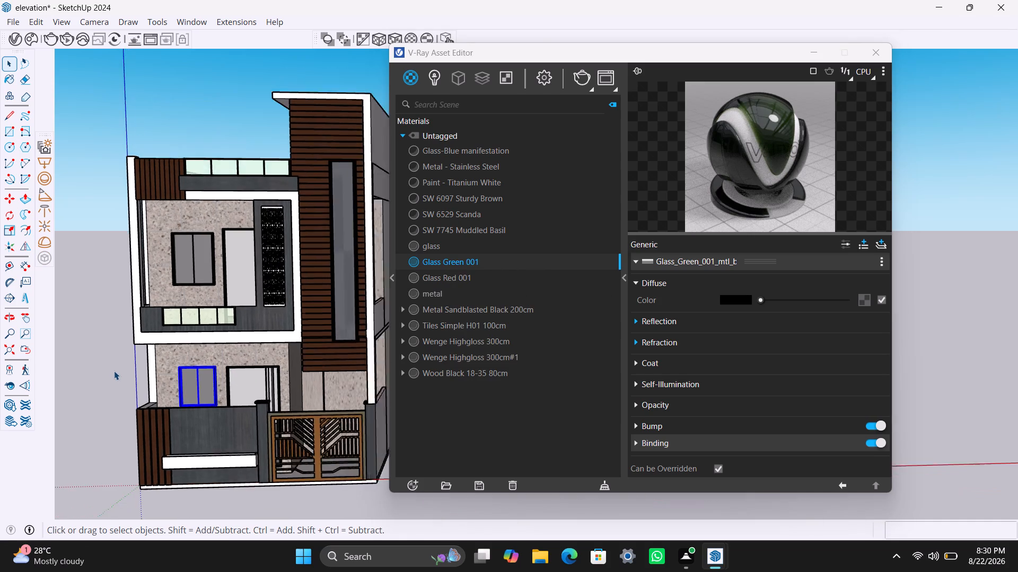
{"action": "scroll", "coordinate": [117, 368], "scroll_direction": "down", "scroll_amount": 3}
{"action": "middle_click_drag", "start_coordinate": [192, 378], "coordinate": [330, 387]}
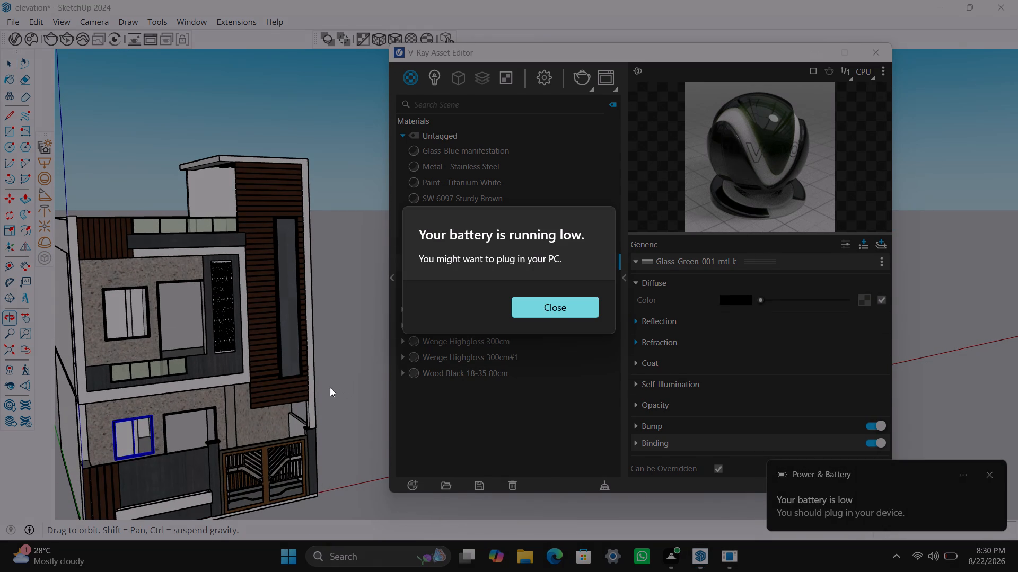
{"action": "middle_click_drag", "start_coordinate": [330, 387], "coordinate": [319, 387]}
Dismiss the low-battery notice and save the elevation model.
{"action": "left_click", "coordinate": [551, 308]}
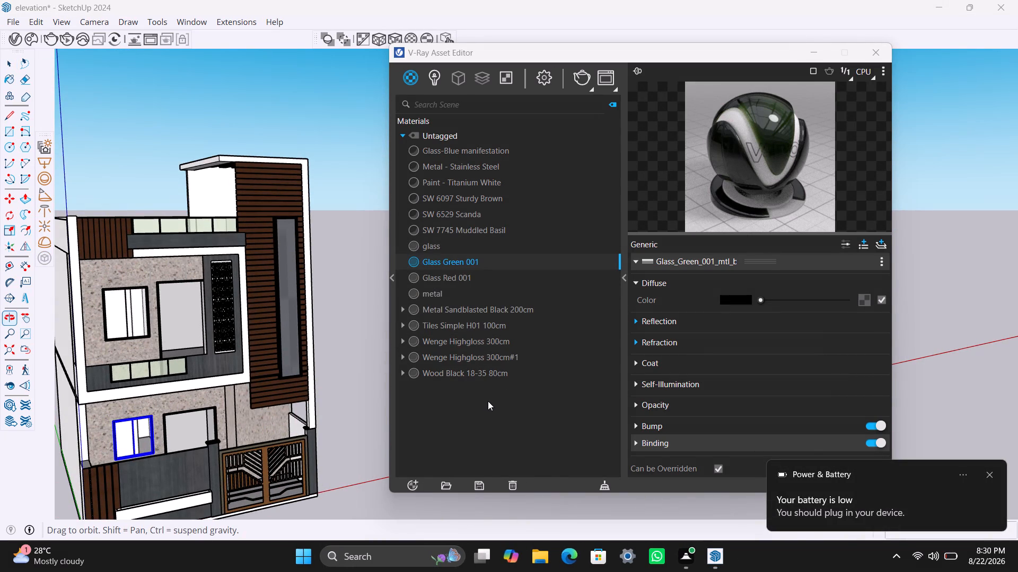
{"action": "key", "text": "ctrl+s"}
{"action": "key", "text": "ctrl+a"}
{"action": "key", "text": "ctrl+s"}
{"action": "key", "text": "space"}
{"action": "left_click", "coordinate": [371, 365]}
{"action": "key", "text": "ctrl+s"}
{"action": "key", "text": "space"}
{"action": "key", "text": "space"}
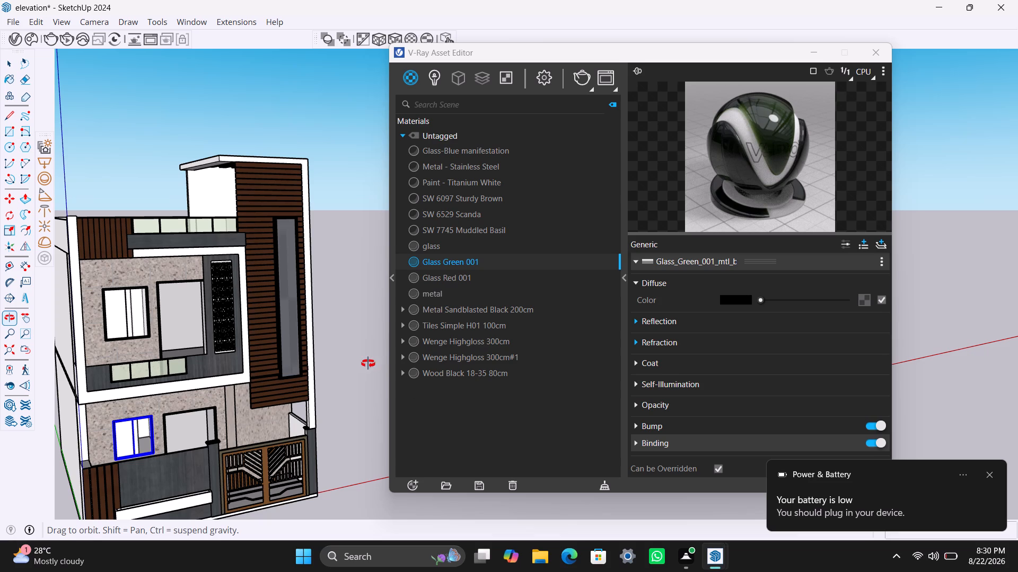
{"action": "key", "text": "ctrl+s"}
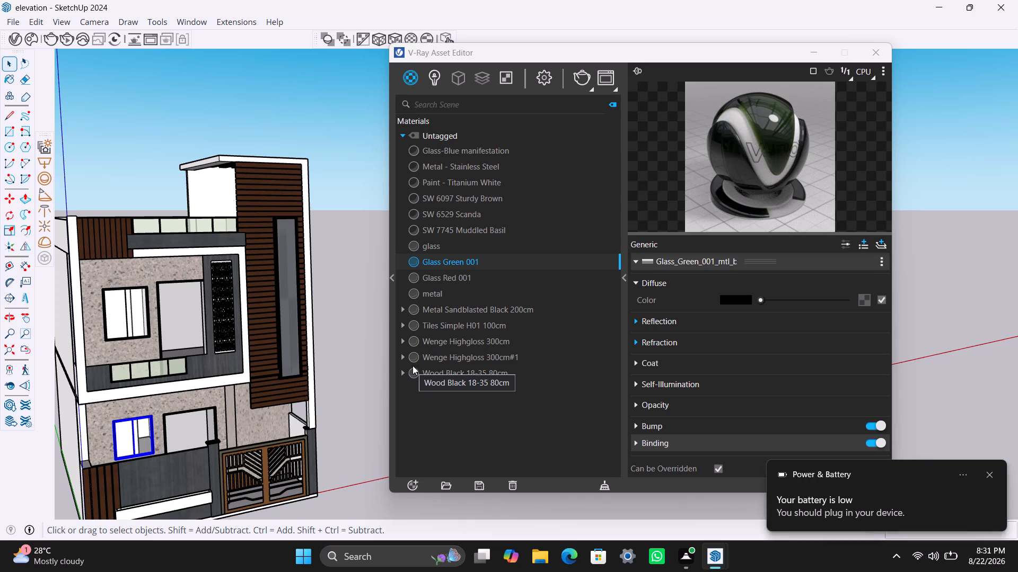
Undo the last two Glass Green 001 applications on the upper-floor and ground-floor door panels.
{"action": "scroll", "coordinate": [371, 335], "scroll_direction": "down", "scroll_amount": 3}
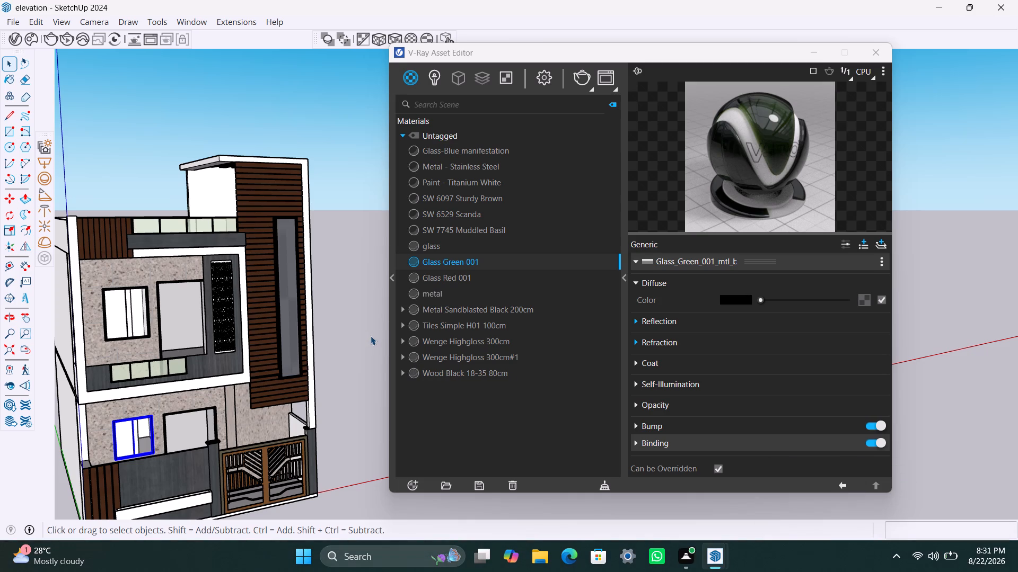
{"action": "scroll", "coordinate": [369, 338], "scroll_direction": "down", "scroll_amount": 1}
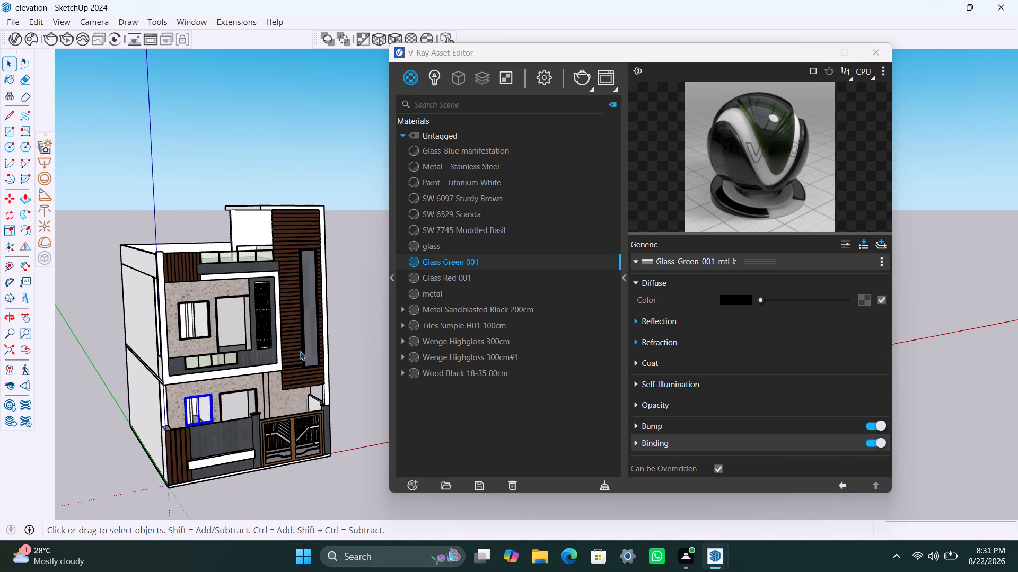
{"action": "scroll", "coordinate": [292, 354], "scroll_direction": "up", "scroll_amount": 1}
{"action": "middle_click_drag", "start_coordinate": [257, 365], "coordinate": [170, 348]}
{"action": "scroll", "coordinate": [276, 321], "scroll_direction": "up", "scroll_amount": 3}
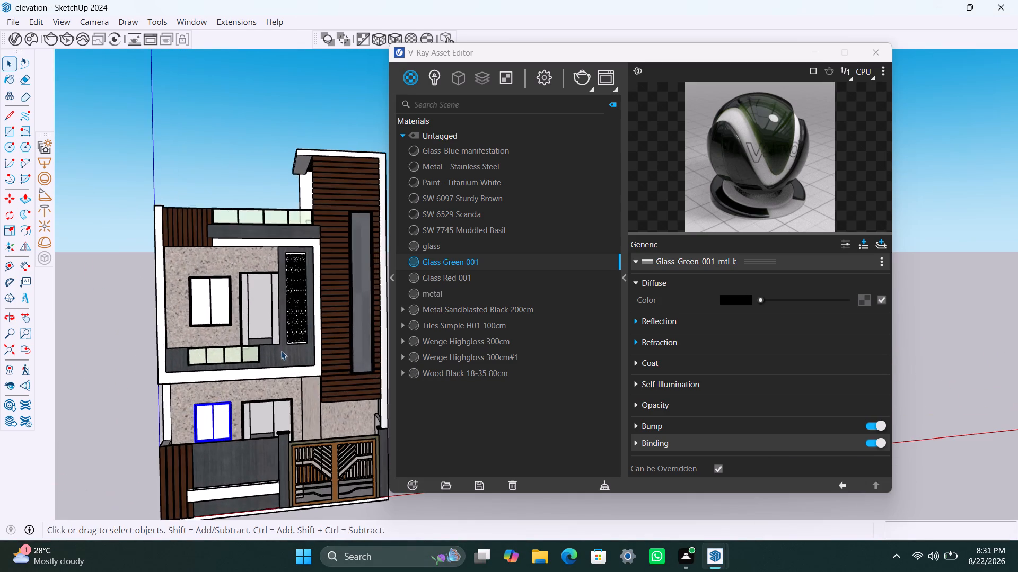
{"action": "middle_click_drag", "start_coordinate": [282, 354], "coordinate": [236, 352]}
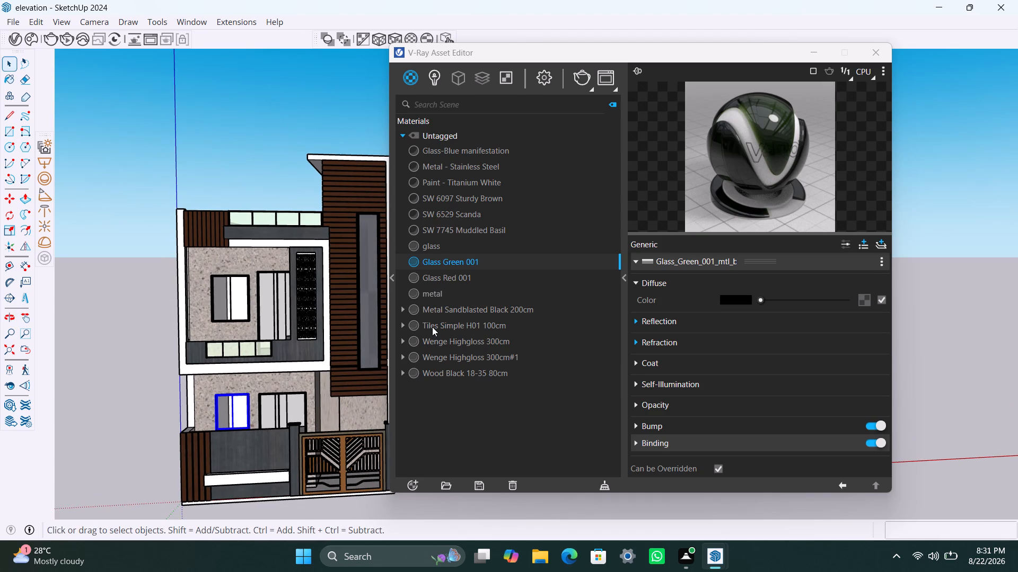
{"action": "key", "text": "ctrl+z"}
{"action": "key", "text": "ctrl+z"}
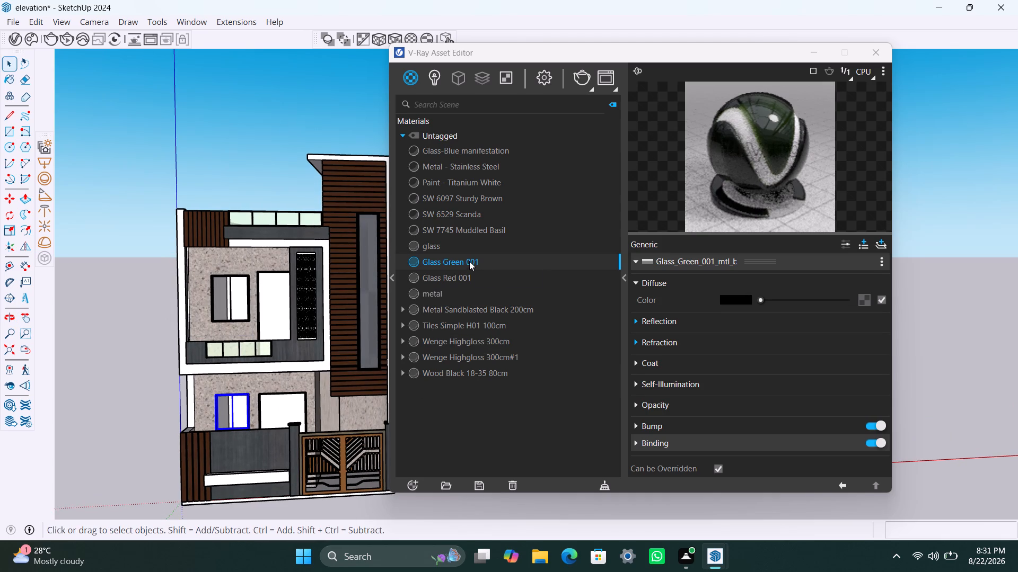
Apply Glass Green 001 to the left pane of the ground-floor window.
{"action": "left_click", "coordinate": [230, 407]}
{"action": "triple_click", "coordinate": [227, 407]}
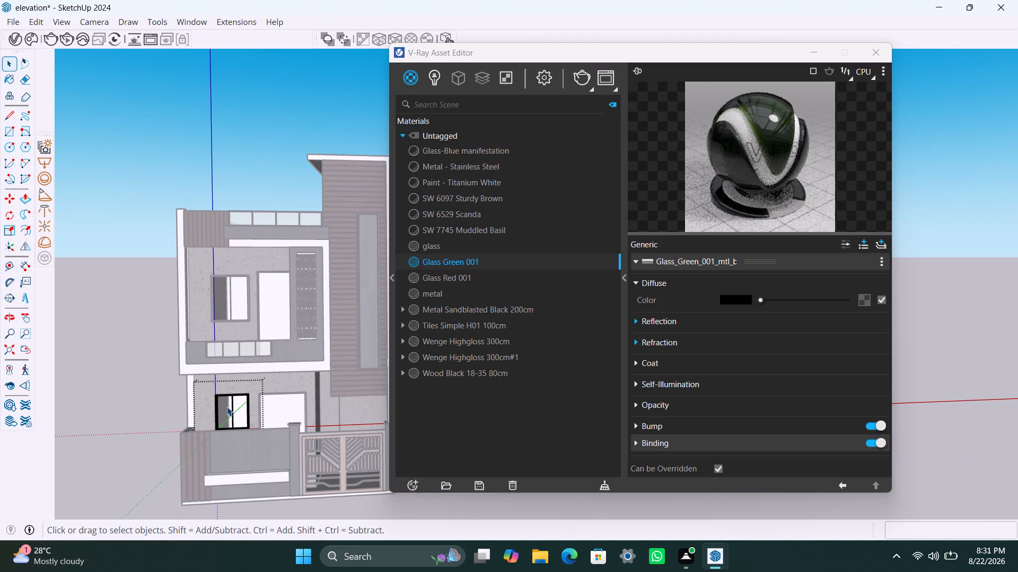
{"action": "triple_click", "coordinate": [227, 407]}
{"action": "left_click", "coordinate": [227, 407]}
{"action": "double_click", "coordinate": [227, 407]}
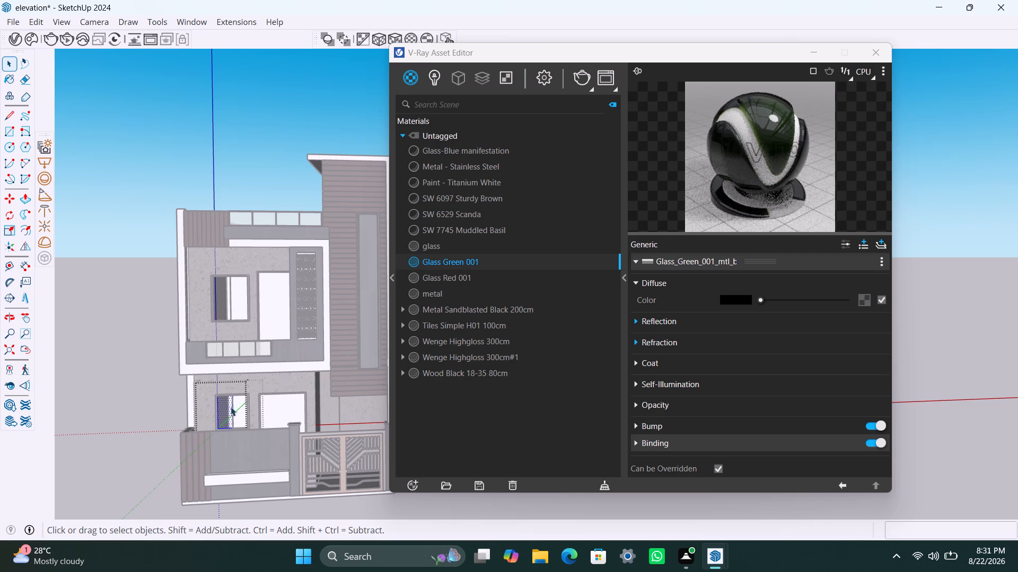
{"action": "right_click", "coordinate": [443, 263]}
{"action": "left_click", "coordinate": [472, 293]}
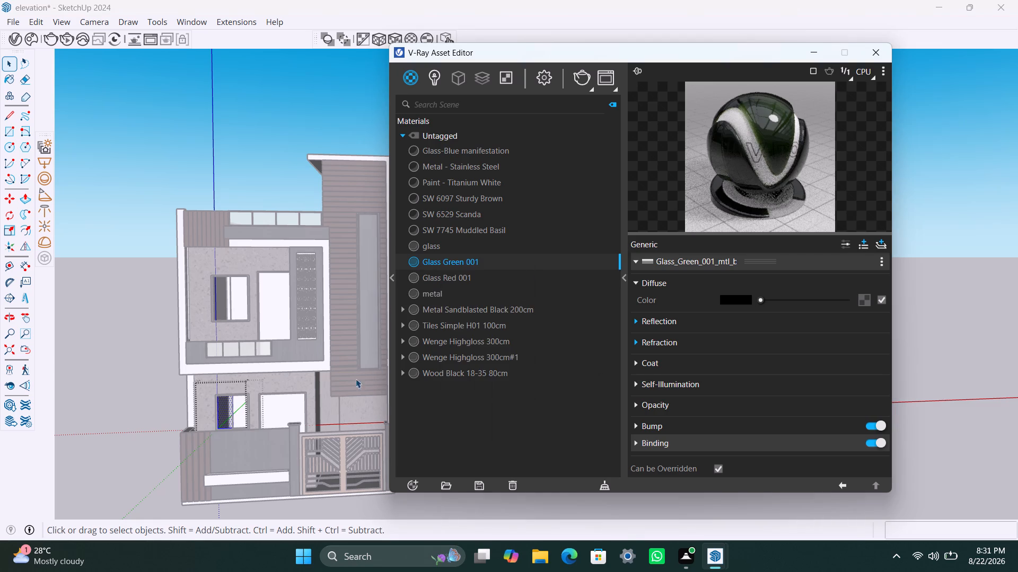
Apply Glass Green 001 to the right pane of the ground-floor window.
{"action": "triple_click", "coordinate": [242, 413]}
{"action": "left_click", "coordinate": [242, 413]}
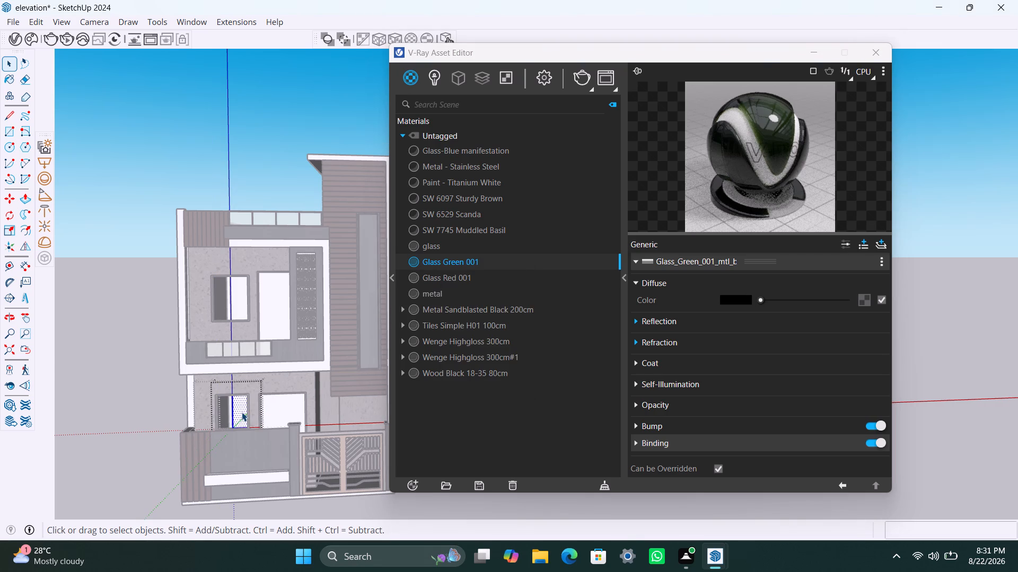
{"action": "right_click", "coordinate": [456, 260]}
{"action": "left_click", "coordinate": [469, 281]}
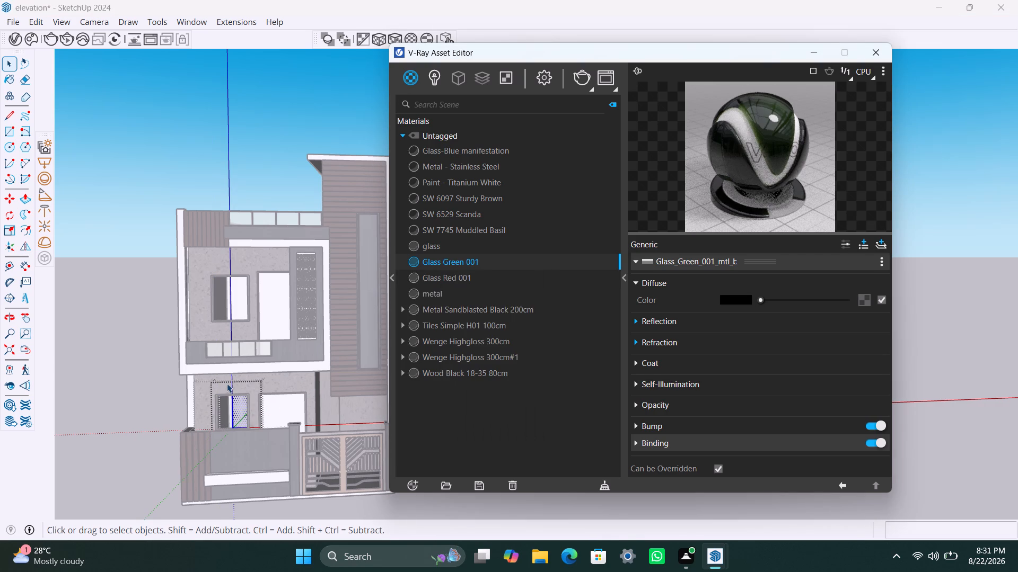
{"action": "triple_click", "coordinate": [239, 404]}
{"action": "double_click", "coordinate": [239, 404]}
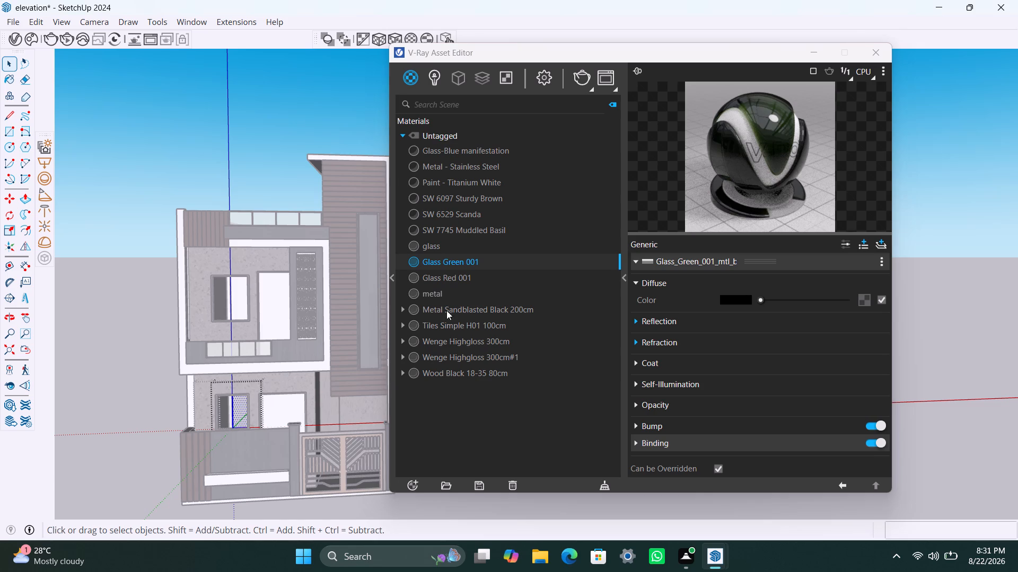
{"action": "right_click", "coordinate": [477, 260]}
{"action": "left_click", "coordinate": [501, 283]}
{"action": "left_click", "coordinate": [143, 413]}
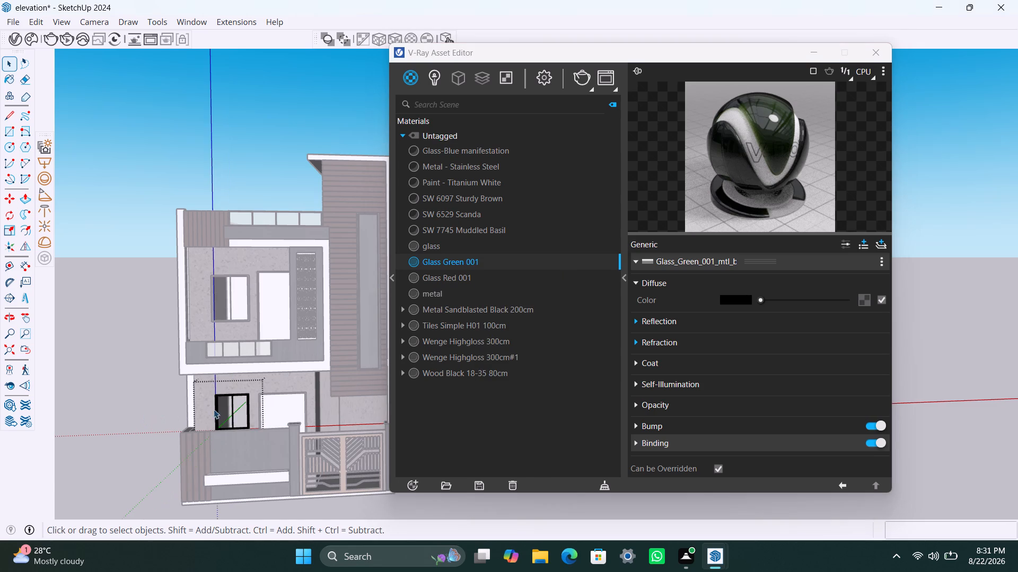
Apply Glass Green 001 to the left pane of the upper-floor window.
{"action": "scroll", "coordinate": [234, 409], "scroll_direction": "up", "scroll_amount": 7}
{"action": "triple_click", "coordinate": [220, 207]}
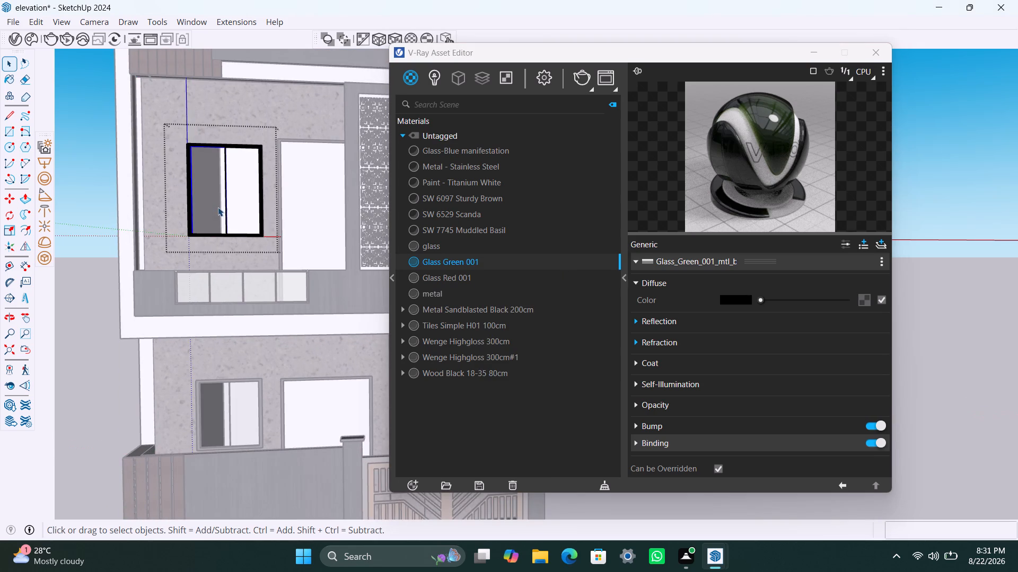
{"action": "triple_click", "coordinate": [218, 207]}
{"action": "left_click", "coordinate": [218, 207]}
{"action": "right_click", "coordinate": [457, 262]}
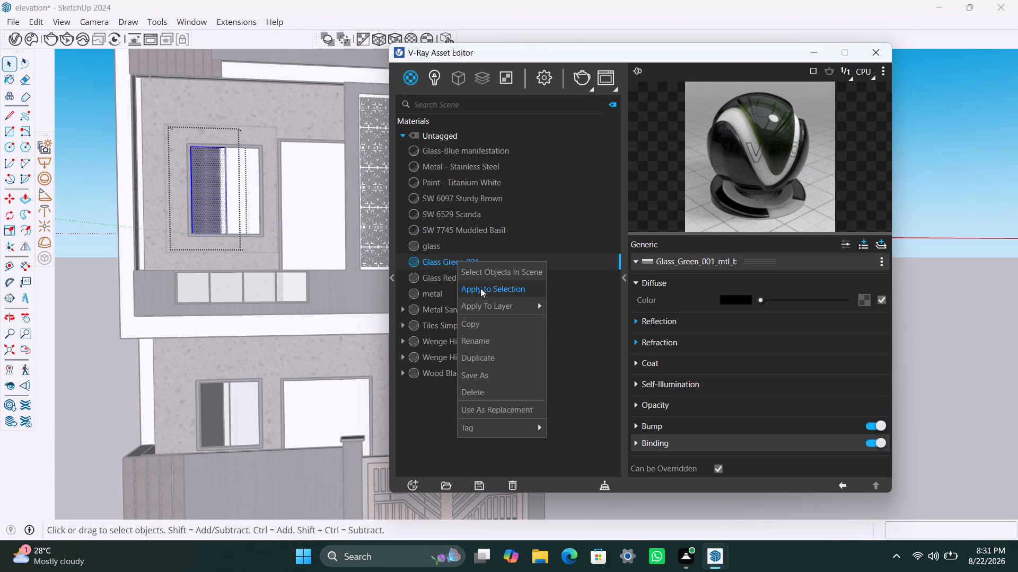
{"action": "left_click", "coordinate": [480, 292]}
Apply Glass Green 001 to the right pane of the upper-floor window and leave the window component.
{"action": "double_click", "coordinate": [242, 209]}
{"action": "triple_click", "coordinate": [249, 208]}
{"action": "left_click", "coordinate": [249, 208]}
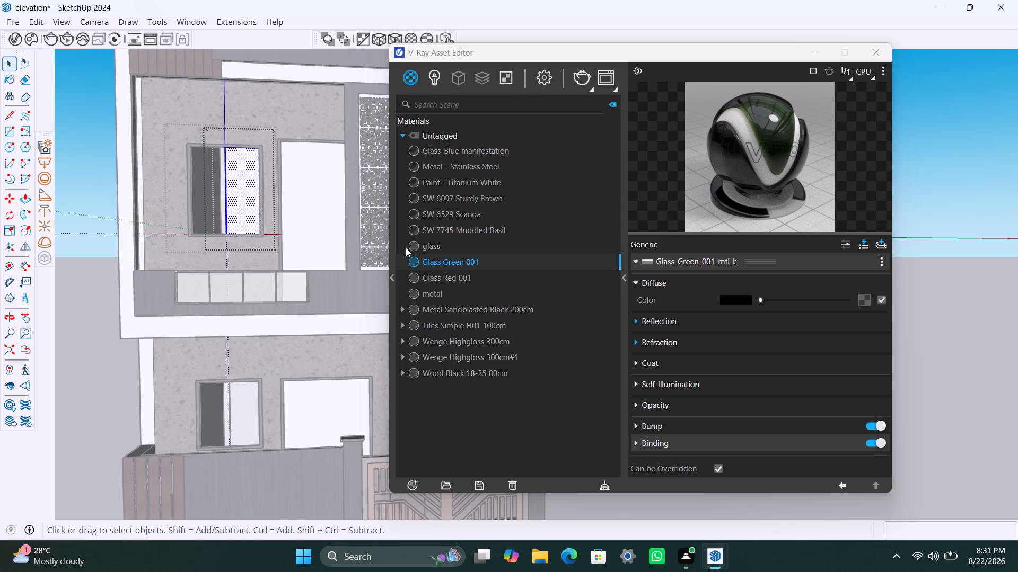
{"action": "right_click", "coordinate": [452, 261]}
{"action": "left_click", "coordinate": [479, 288]}
{"action": "scroll", "coordinate": [165, 285], "scroll_direction": "down", "scroll_amount": 5}
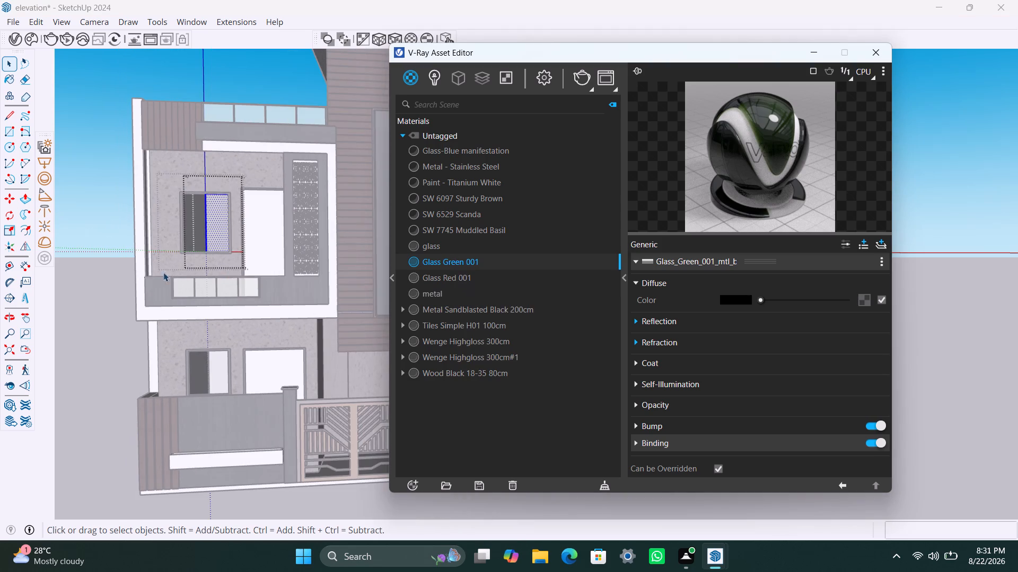
{"action": "triple_click", "coordinate": [100, 272]}
{"action": "left_click", "coordinate": [100, 272]}
Apply Glass Red 001 to the tall vertical panel set into the wood-slatted tower.
{"action": "scroll", "coordinate": [190, 281], "scroll_direction": "down", "scroll_amount": 3}
{"action": "middle_click_drag", "start_coordinate": [217, 296], "coordinate": [141, 364]}
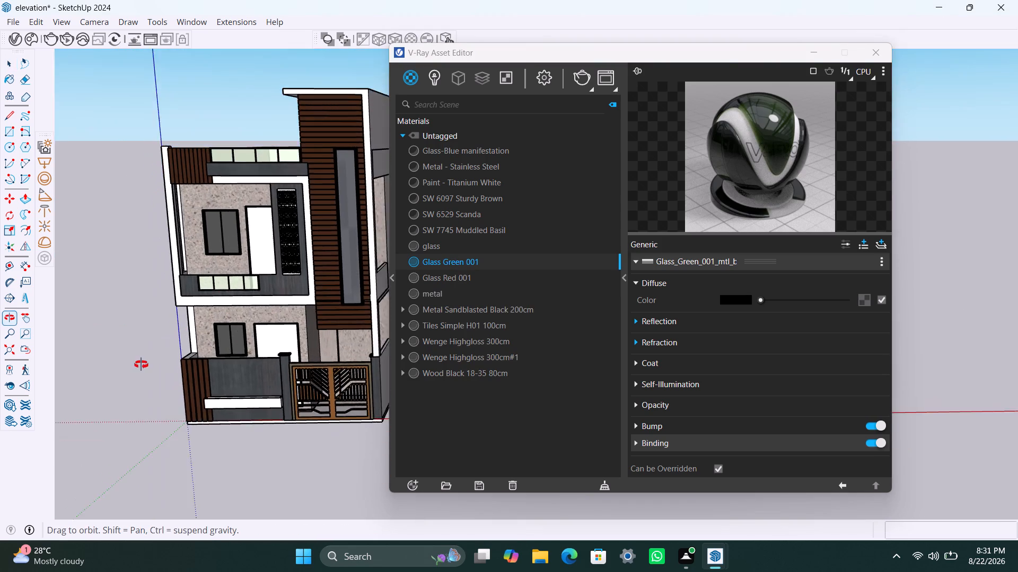
{"action": "middle_click_drag", "start_coordinate": [141, 364], "coordinate": [134, 368]}
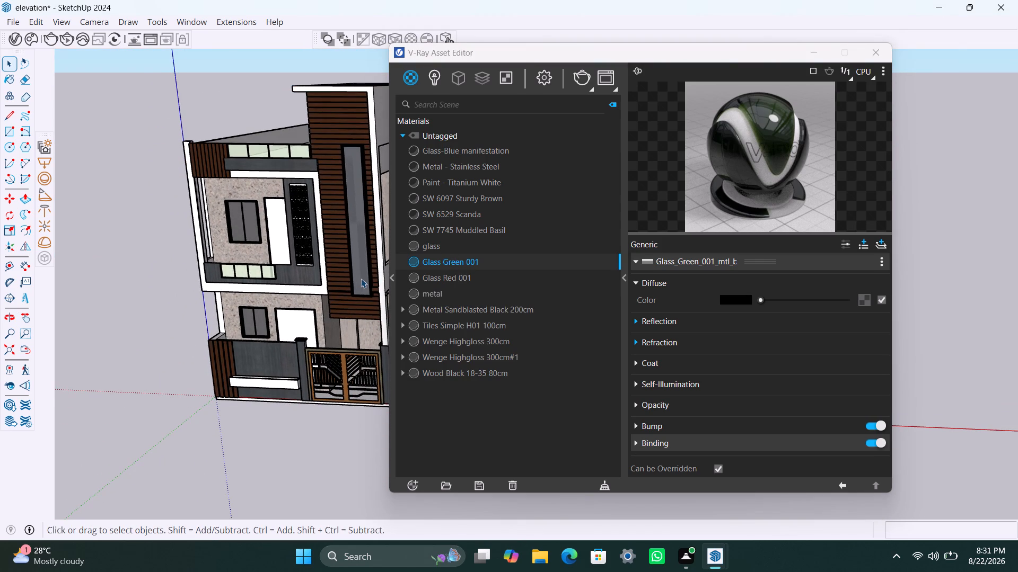
{"action": "left_click", "coordinate": [361, 279]}
{"action": "double_click", "coordinate": [361, 279]}
{"action": "left_click", "coordinate": [362, 278]}
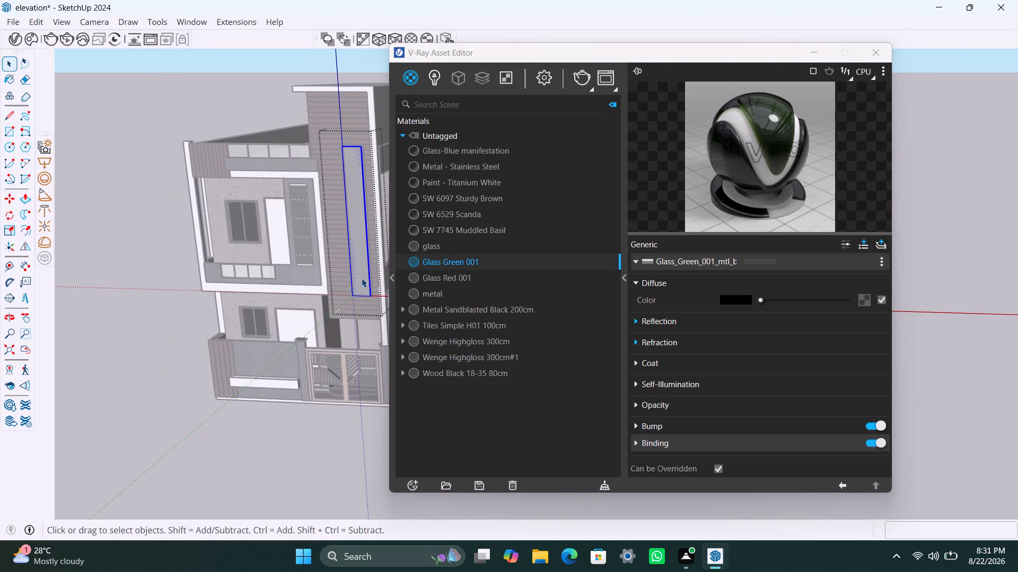
{"action": "left_click", "coordinate": [438, 280]}
{"action": "right_click", "coordinate": [438, 280]}
{"action": "left_click", "coordinate": [468, 308]}
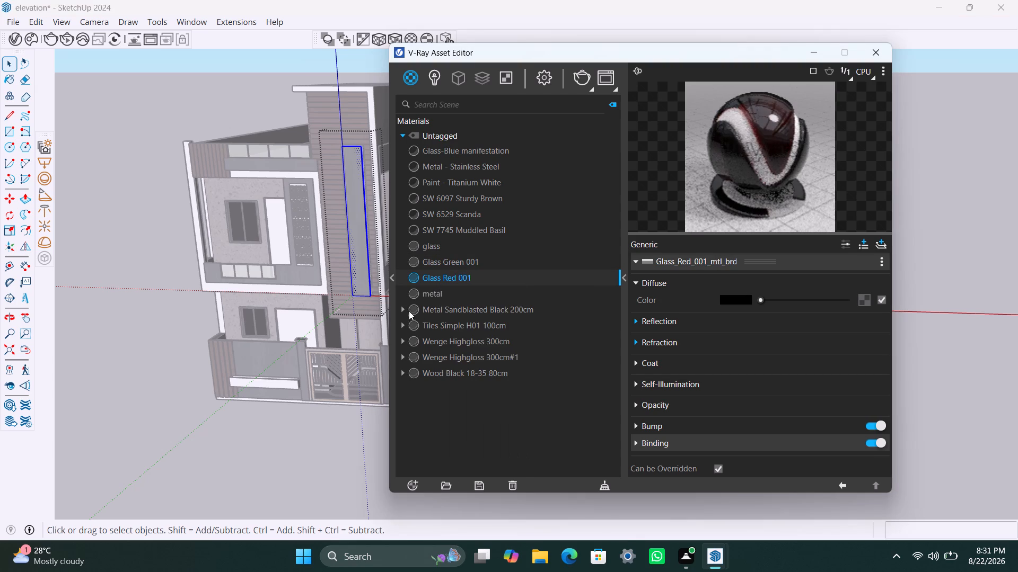
{"action": "left_click", "coordinate": [136, 310]}
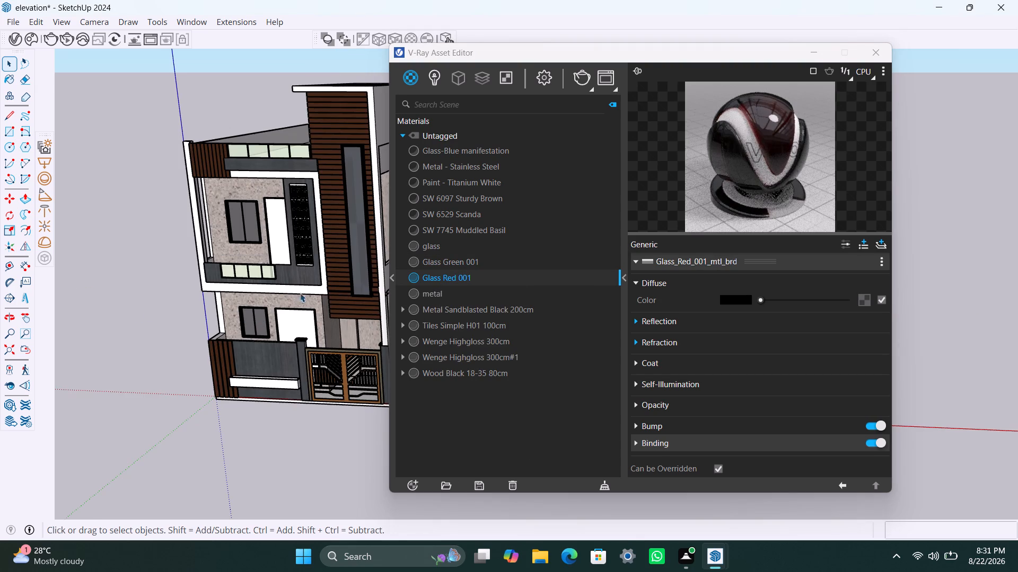
Browse the Chaos Cosmos asset categories, examining Collections and the 3D furniture models, including Other furniture and Outdoor furniture.
{"action": "middle_click_drag", "start_coordinate": [306, 311], "coordinate": [371, 307]}
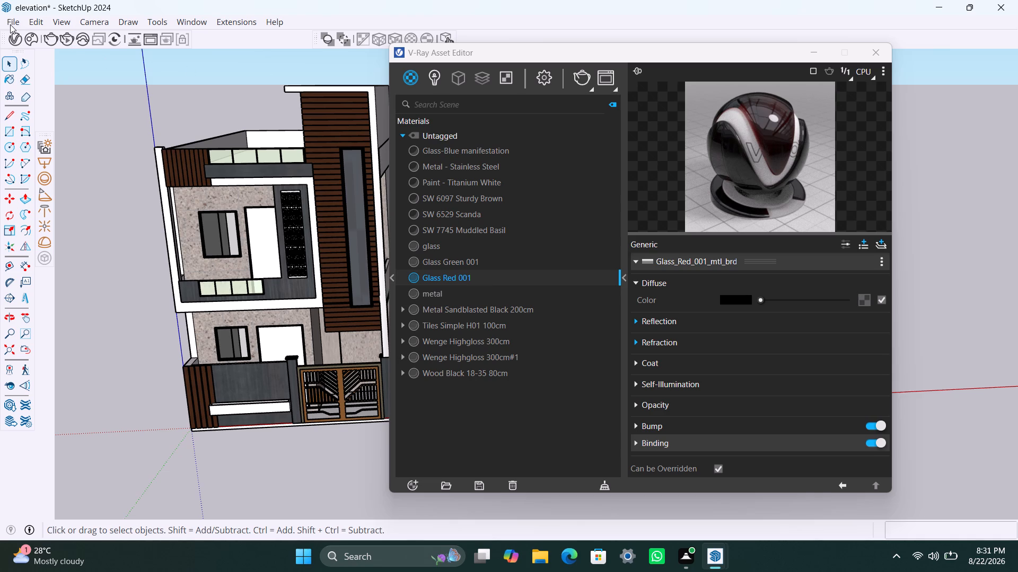
{"action": "left_click", "coordinate": [36, 38]}
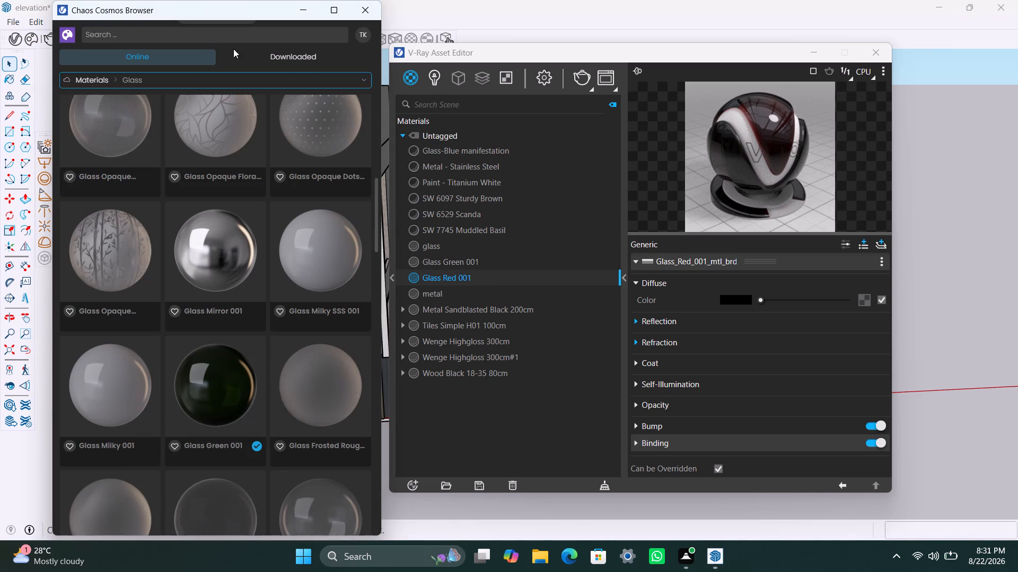
{"action": "left_click", "coordinate": [182, 73]}
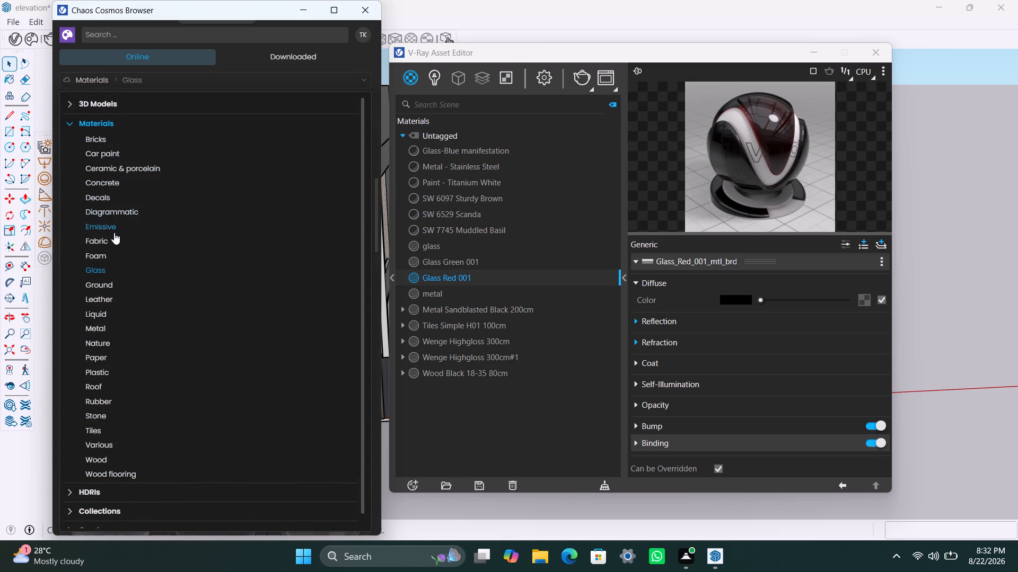
{"action": "scroll", "coordinate": [126, 266], "scroll_direction": "down", "scroll_amount": 1}
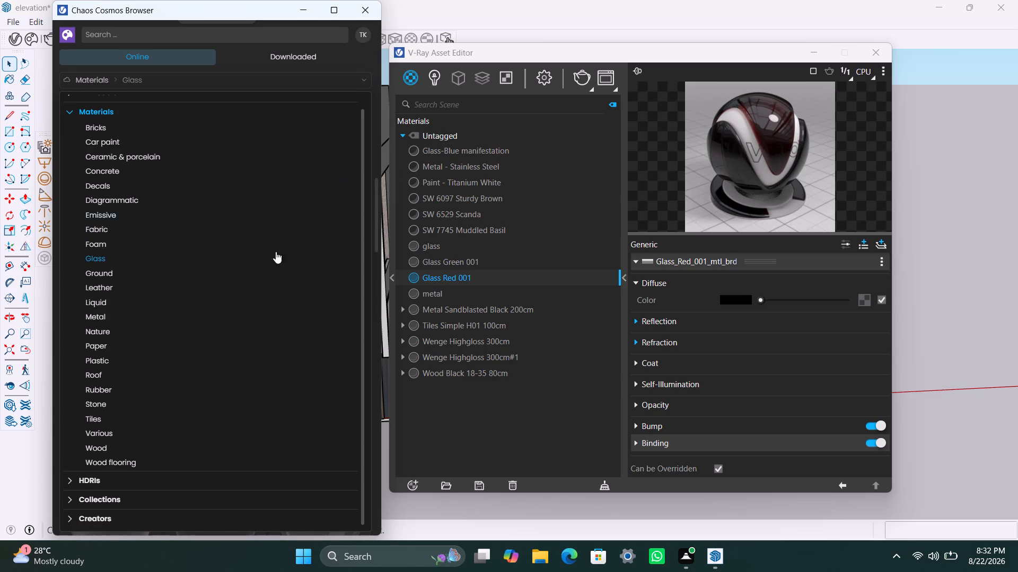
{"action": "scroll", "coordinate": [131, 422], "scroll_direction": "down", "scroll_amount": 2}
{"action": "left_click", "coordinate": [73, 479]}
{"action": "scroll", "coordinate": [177, 435], "scroll_direction": "down", "scroll_amount": 4}
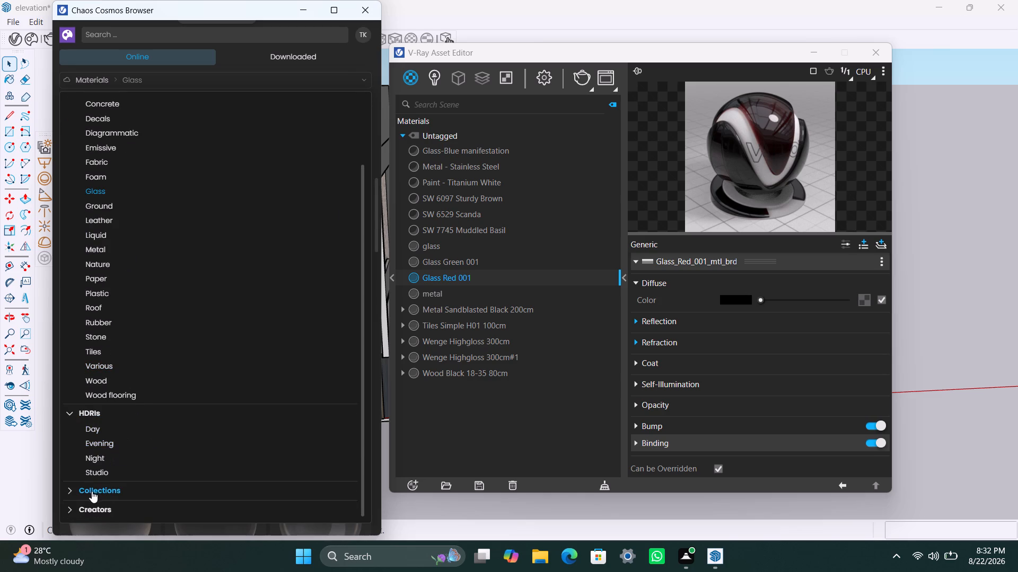
{"action": "left_click", "coordinate": [89, 489]}
{"action": "scroll", "coordinate": [178, 442], "scroll_direction": "down", "scroll_amount": 3}
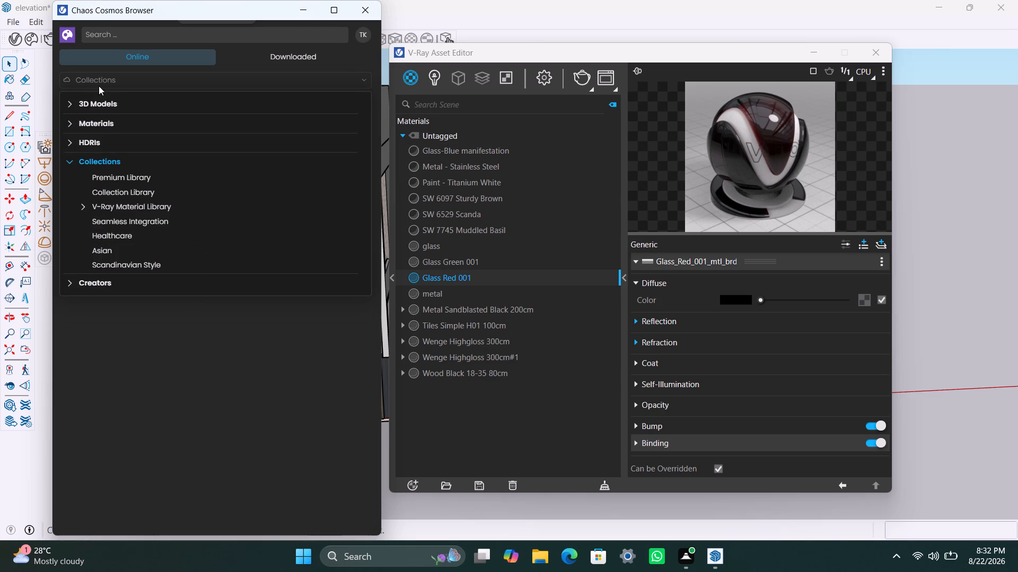
{"action": "left_click", "coordinate": [84, 104]}
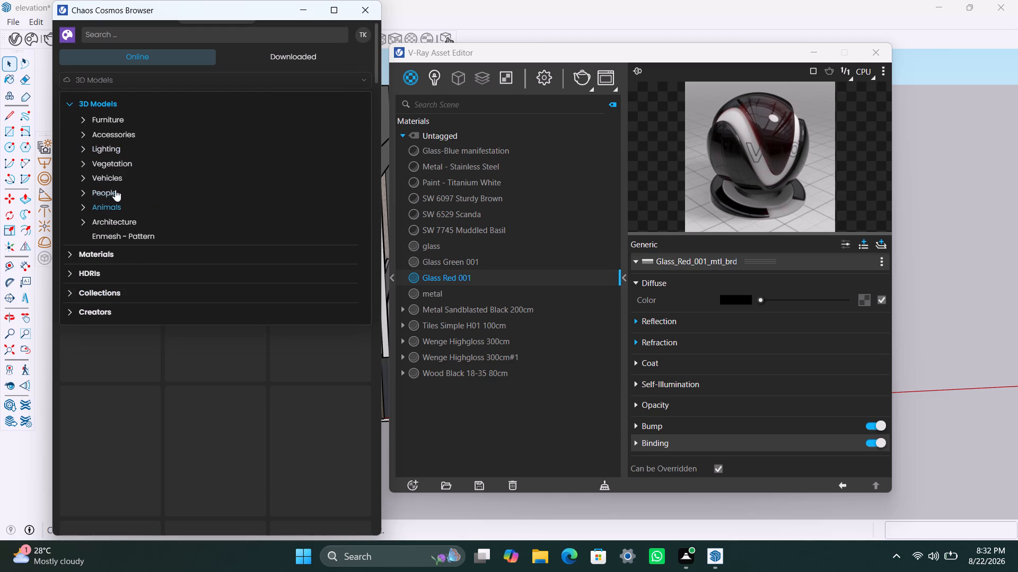
{"action": "left_click", "coordinate": [115, 120]}
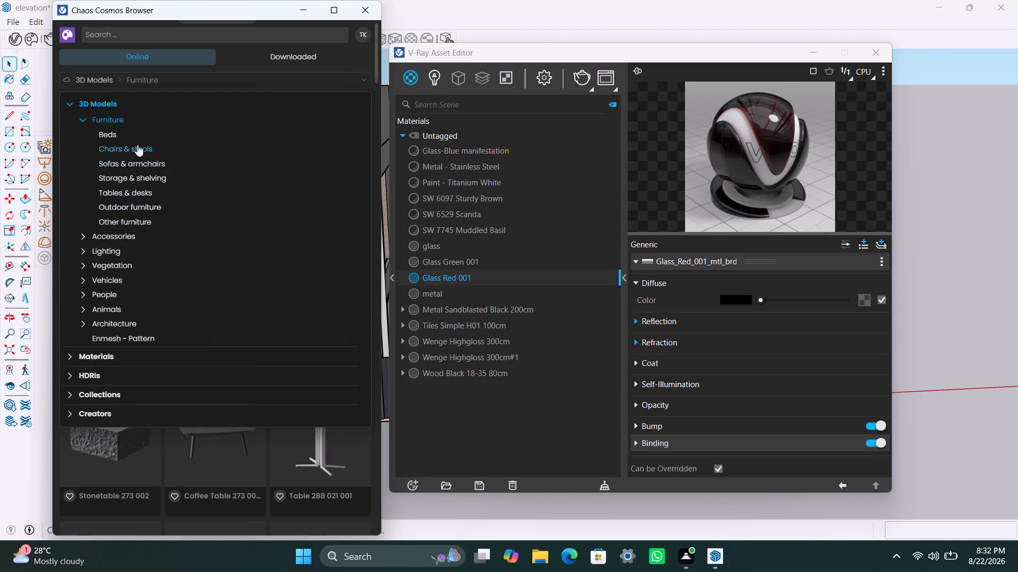
{"action": "left_click", "coordinate": [141, 216]}
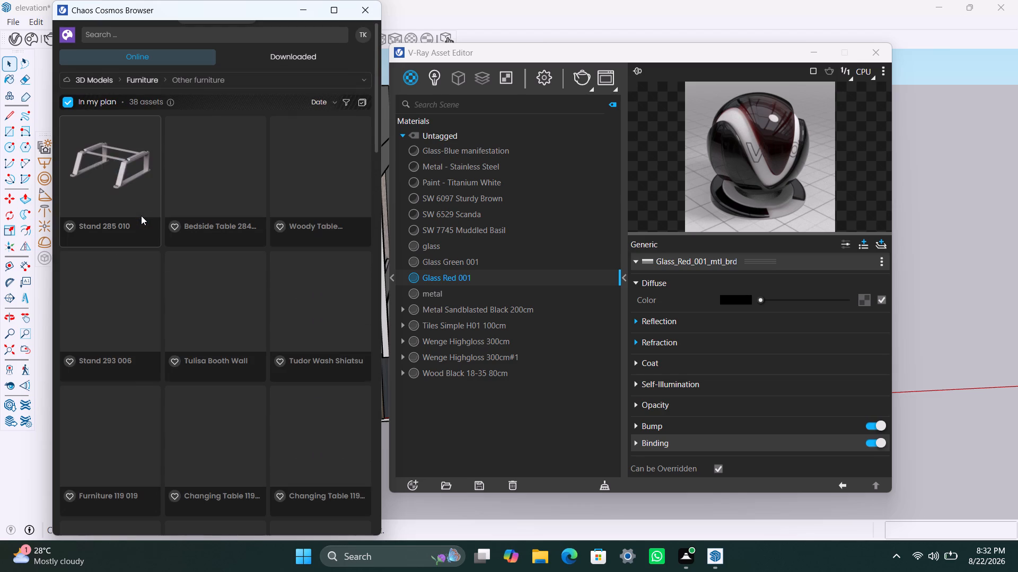
{"action": "left_click", "coordinate": [200, 79]}
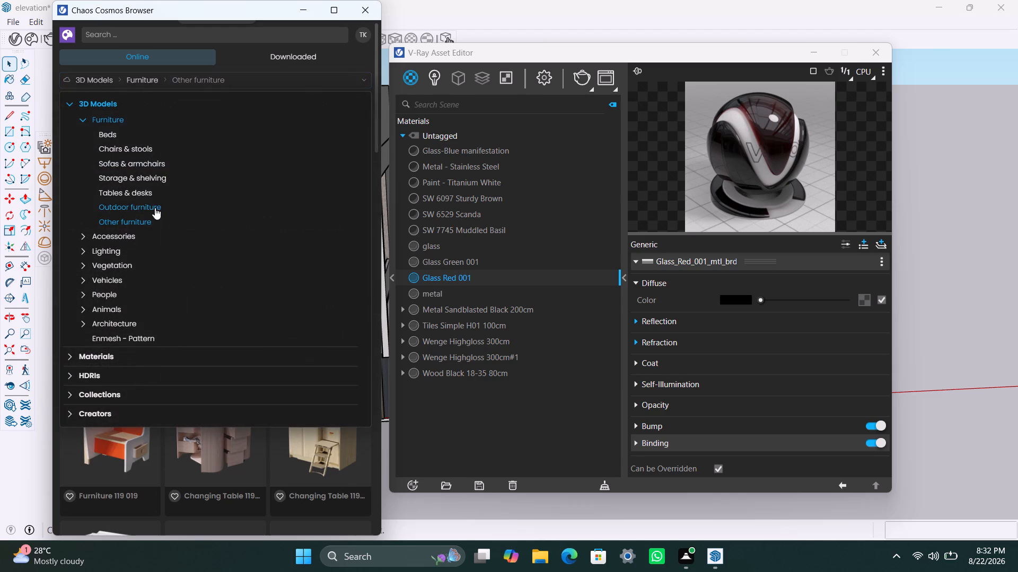
{"action": "left_click", "coordinate": [147, 209]}
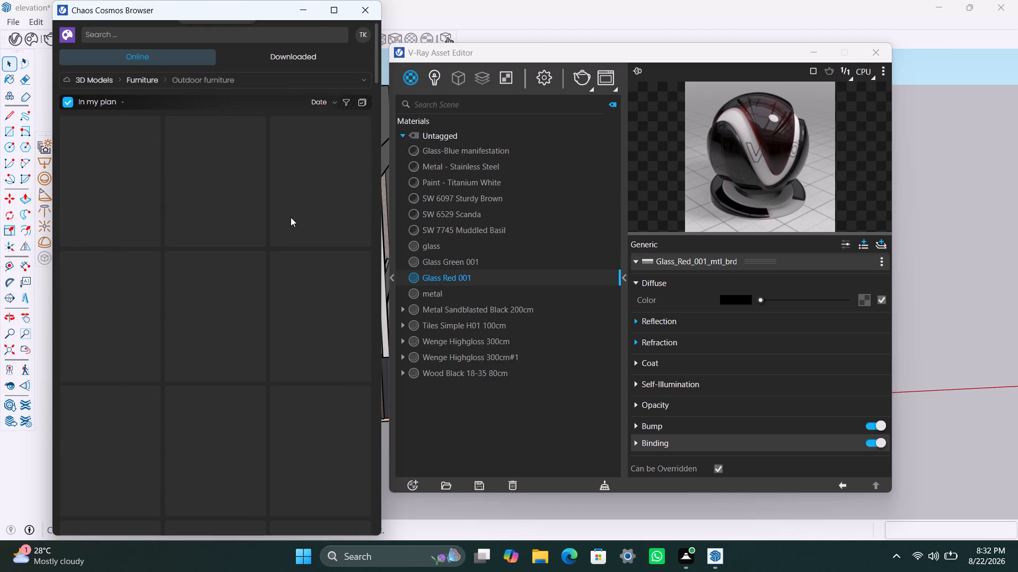
{"action": "scroll", "coordinate": [242, 225], "scroll_direction": "down", "scroll_amount": 14}
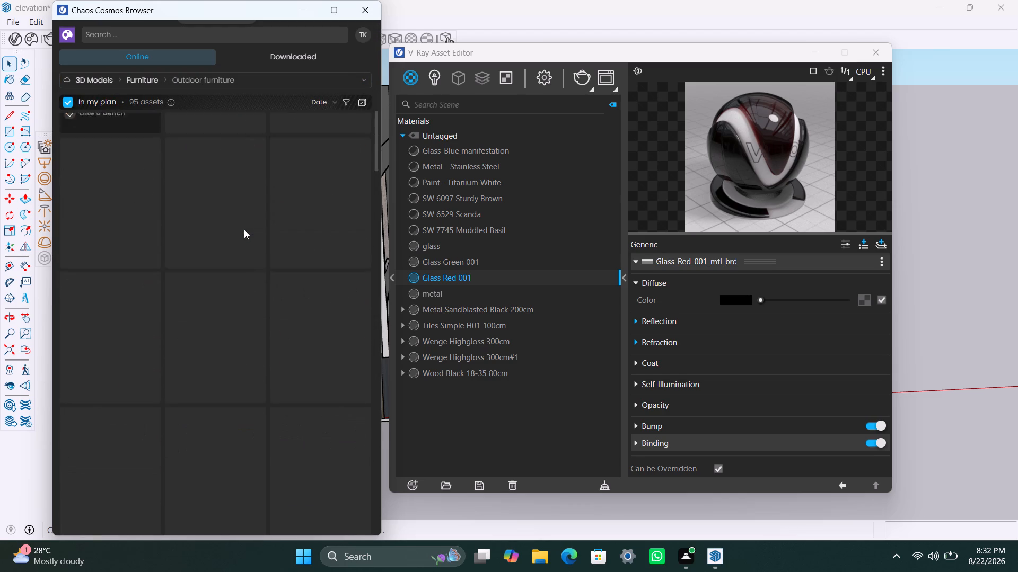
Search the Chaos Cosmos library for Door 01 and download that door model.
{"action": "left_click", "coordinate": [160, 37]}
{"action": "type", "text": "doors"}
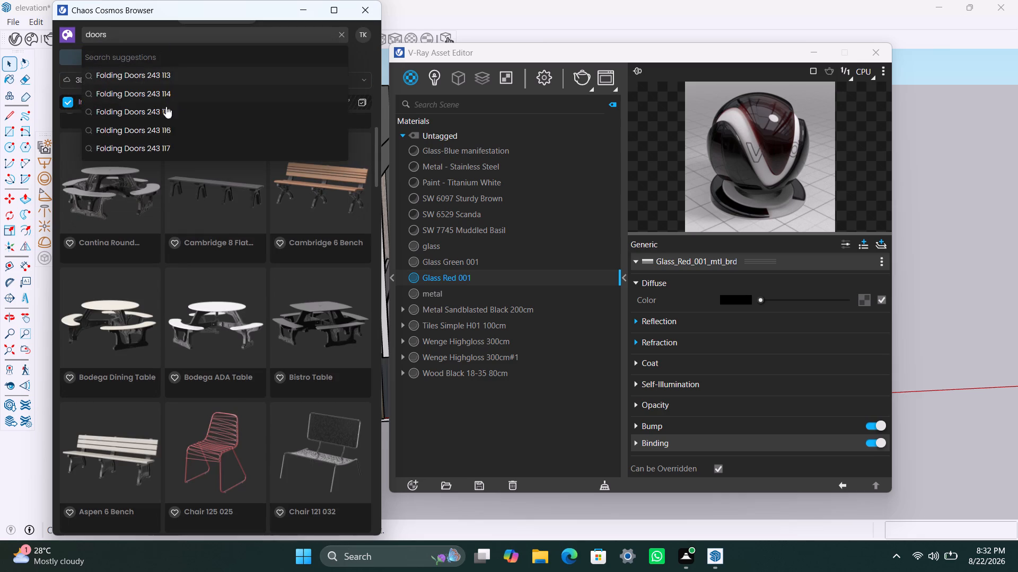
{"action": "key", "text": "BackSpace"}
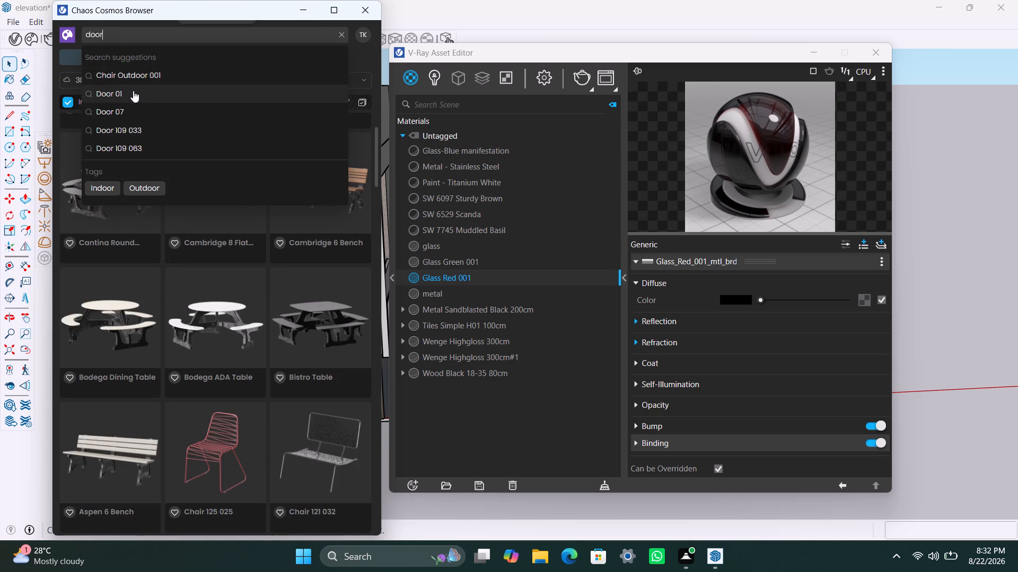
{"action": "left_click", "coordinate": [133, 91]}
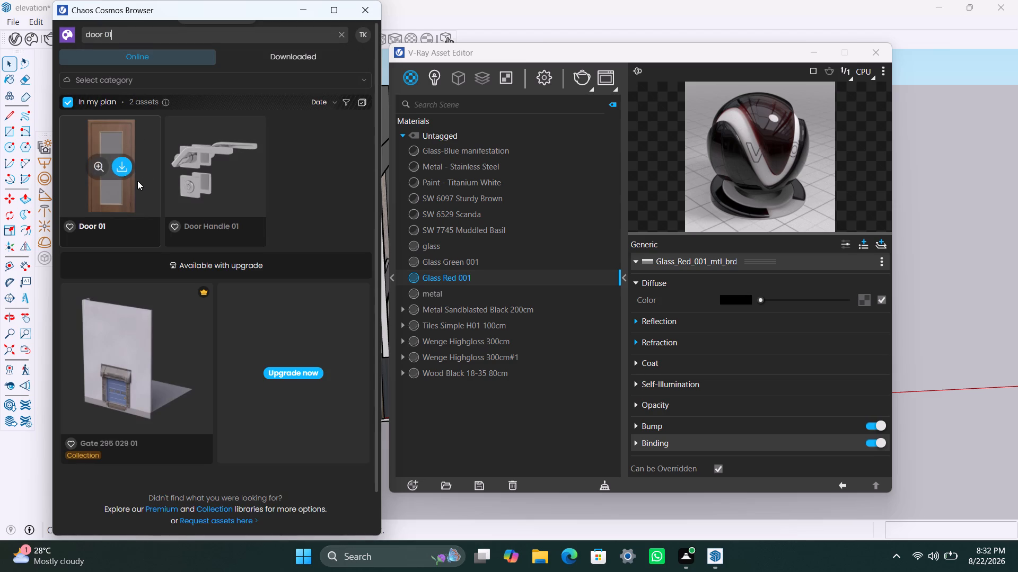
{"action": "left_click", "coordinate": [124, 168]}
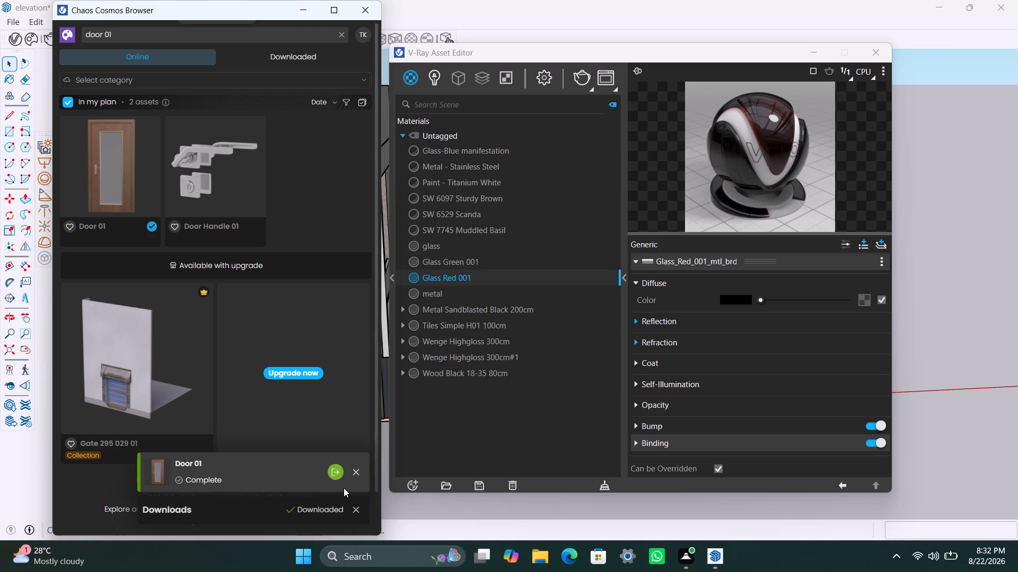
Import Door 01 into the model, place it on open ground beside the house, and put the asset browser away.
{"action": "left_click", "coordinate": [336, 474]}
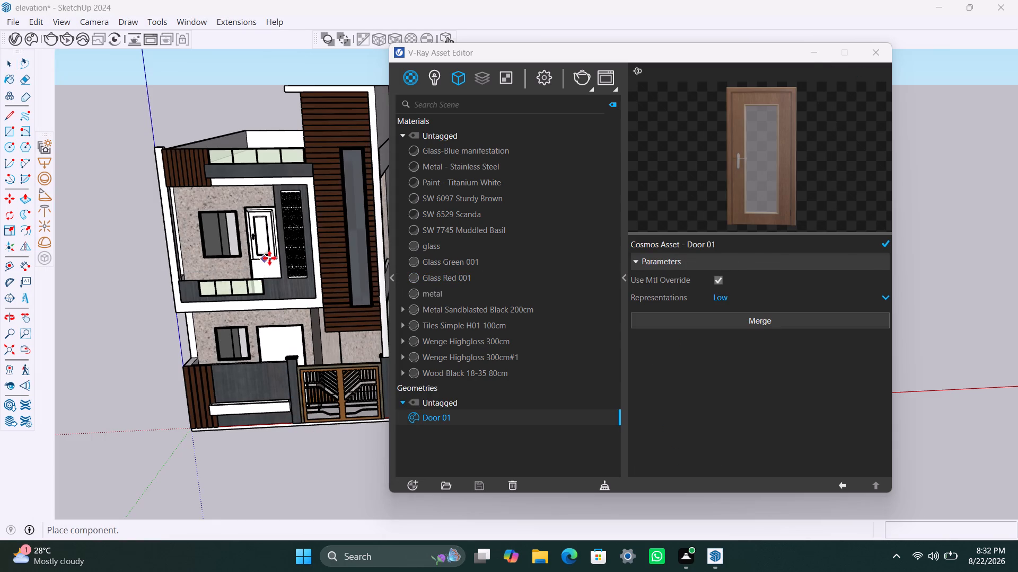
{"action": "key", "text": "Escape"}
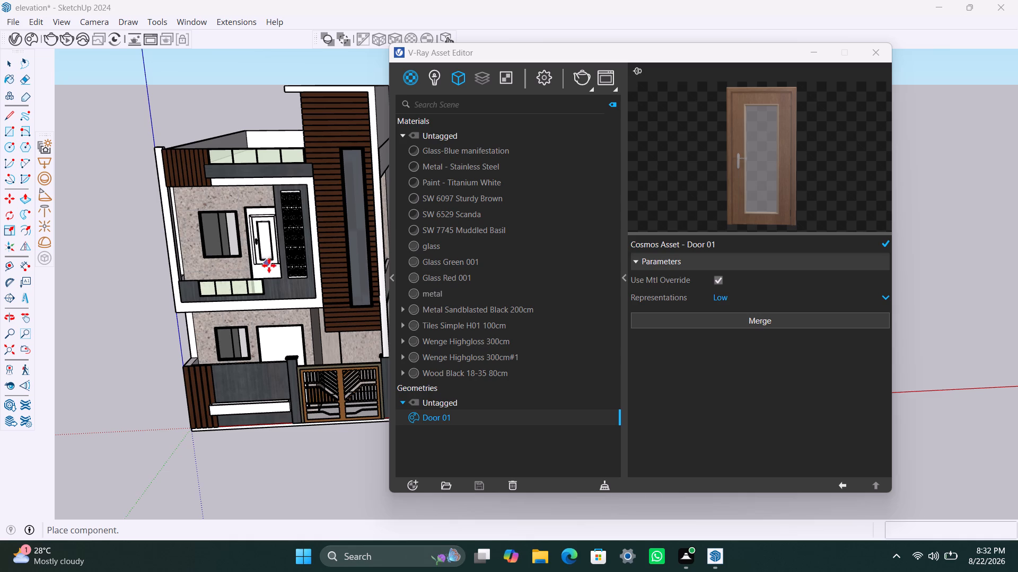
{"action": "left_click", "coordinate": [136, 348]}
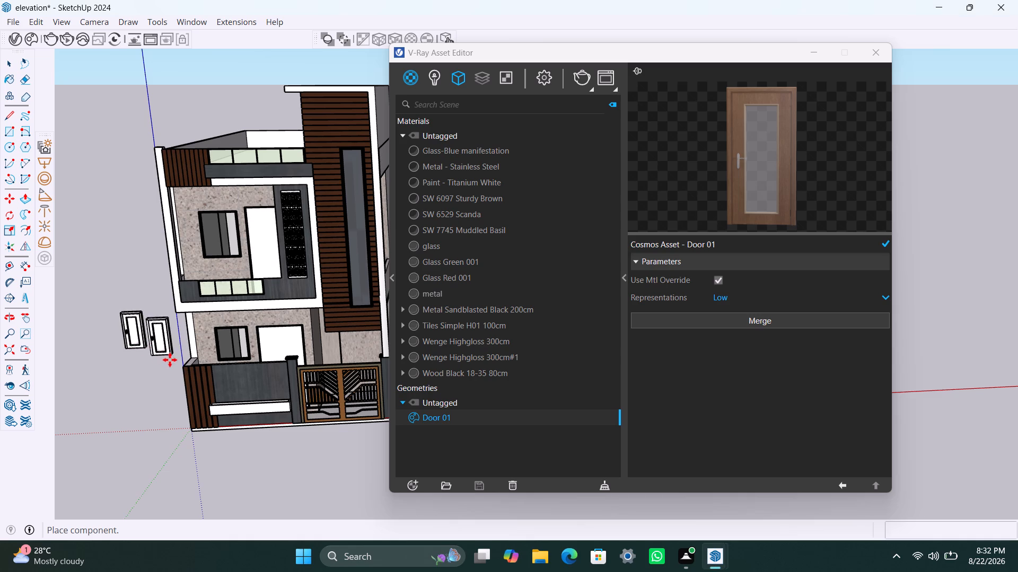
{"action": "key", "text": "space"}
{"action": "left_click", "coordinate": [302, 12]}
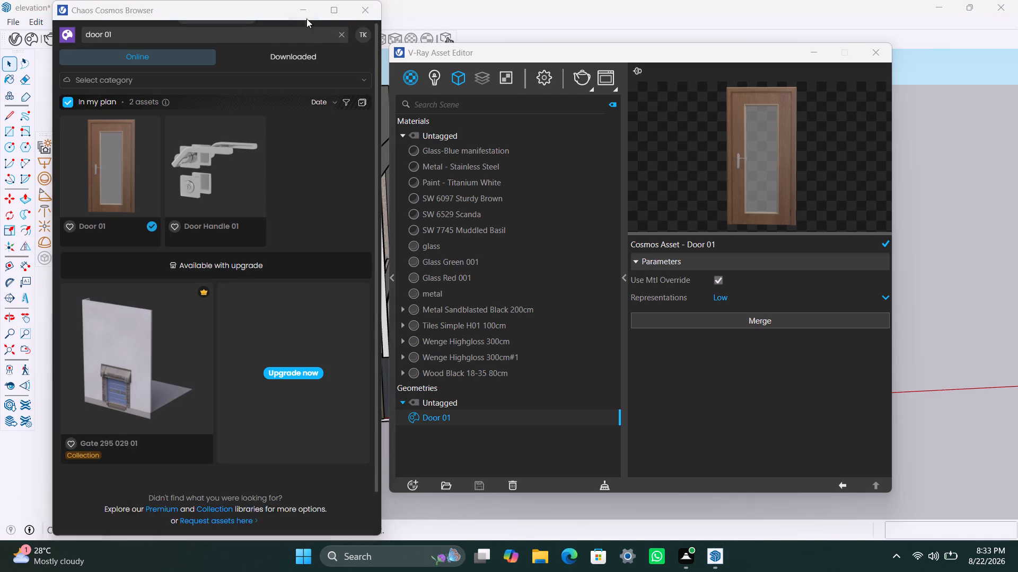
Delete the blank white faces filling the upper-floor and ground-floor door openings.
{"action": "scroll", "coordinate": [261, 242], "scroll_direction": "up", "scroll_amount": 3}
{"action": "left_click", "coordinate": [261, 240]}
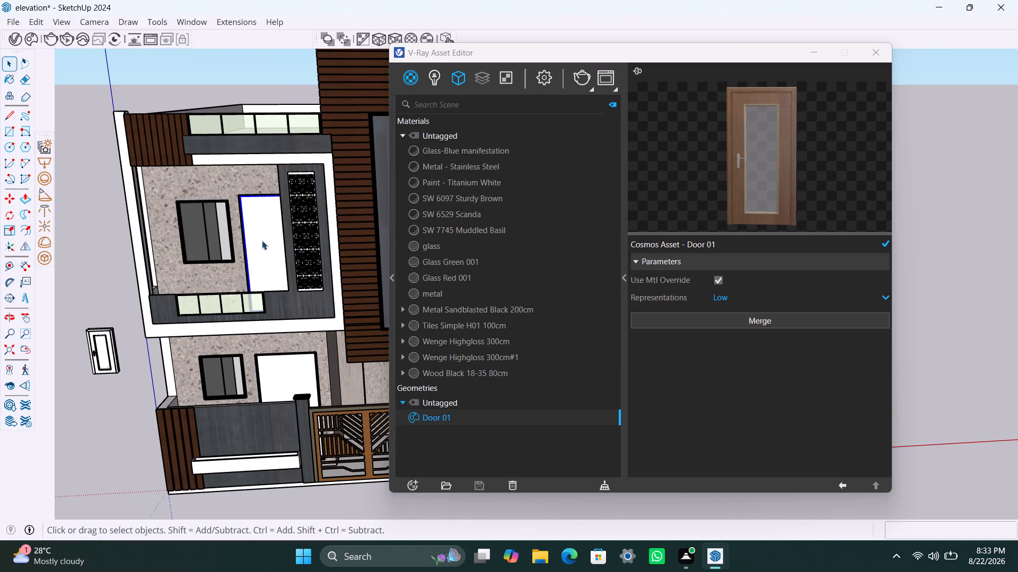
{"action": "key", "text": "Delete"}
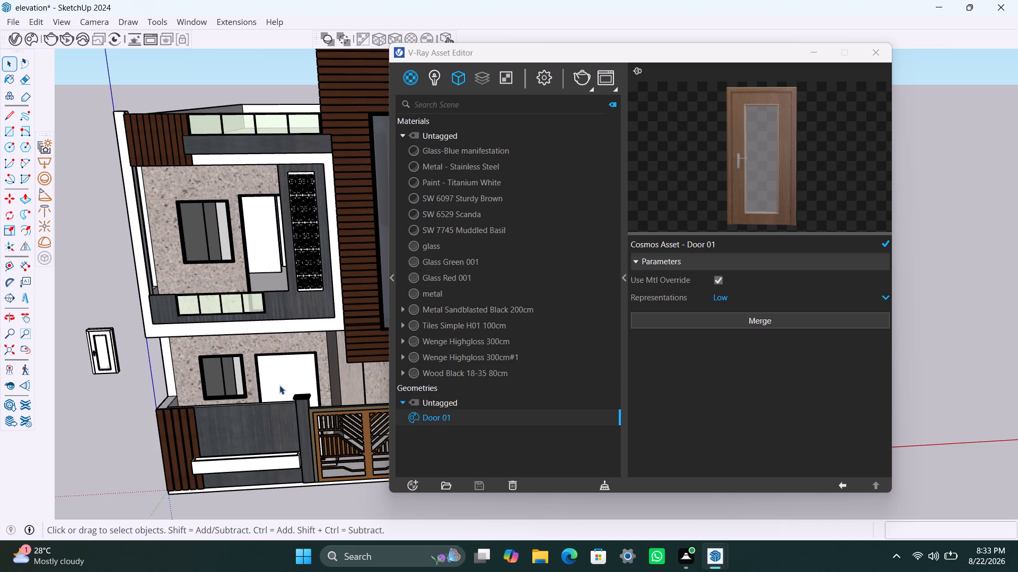
{"action": "left_click", "coordinate": [280, 383]}
{"action": "key", "text": "Delete"}
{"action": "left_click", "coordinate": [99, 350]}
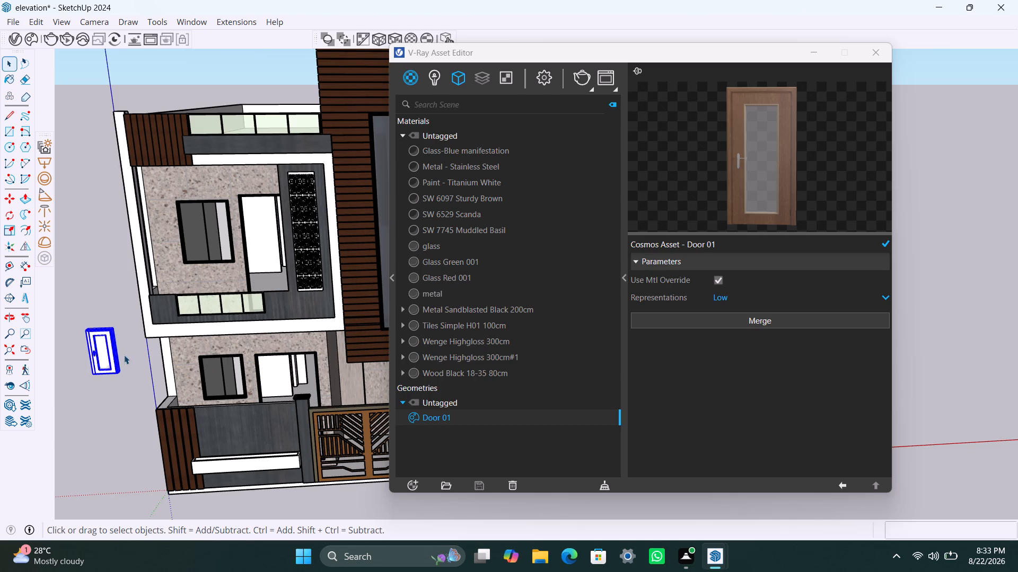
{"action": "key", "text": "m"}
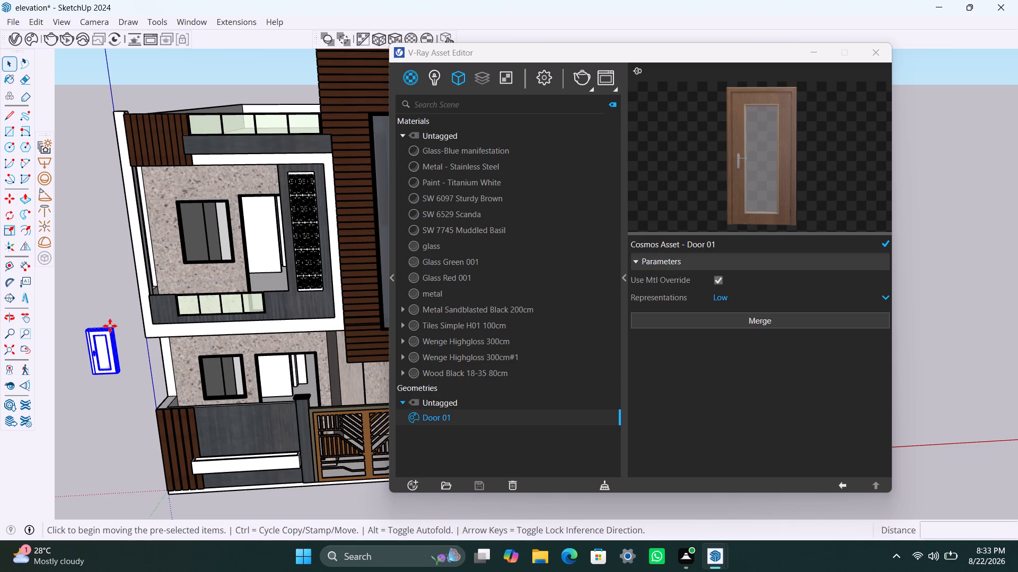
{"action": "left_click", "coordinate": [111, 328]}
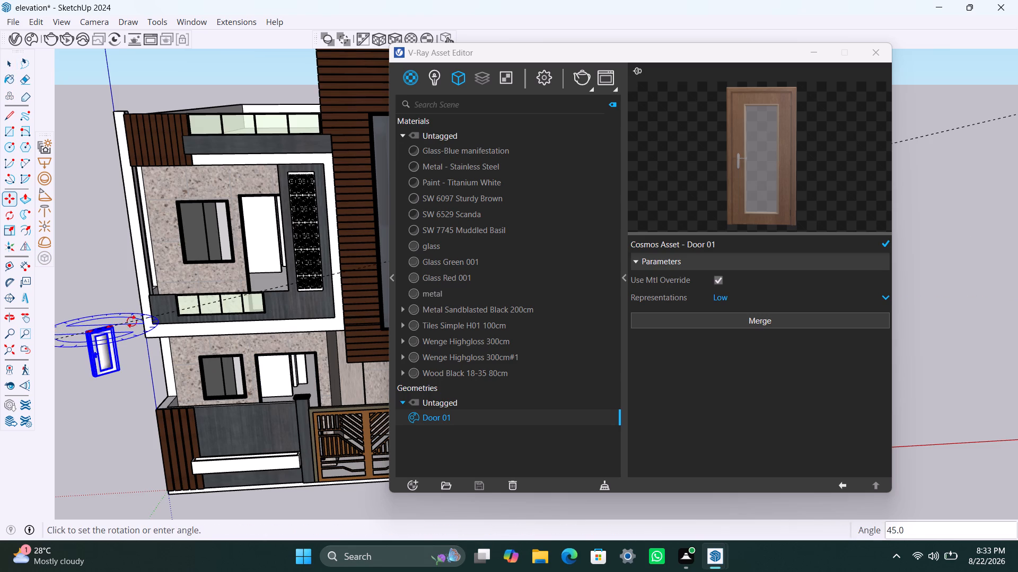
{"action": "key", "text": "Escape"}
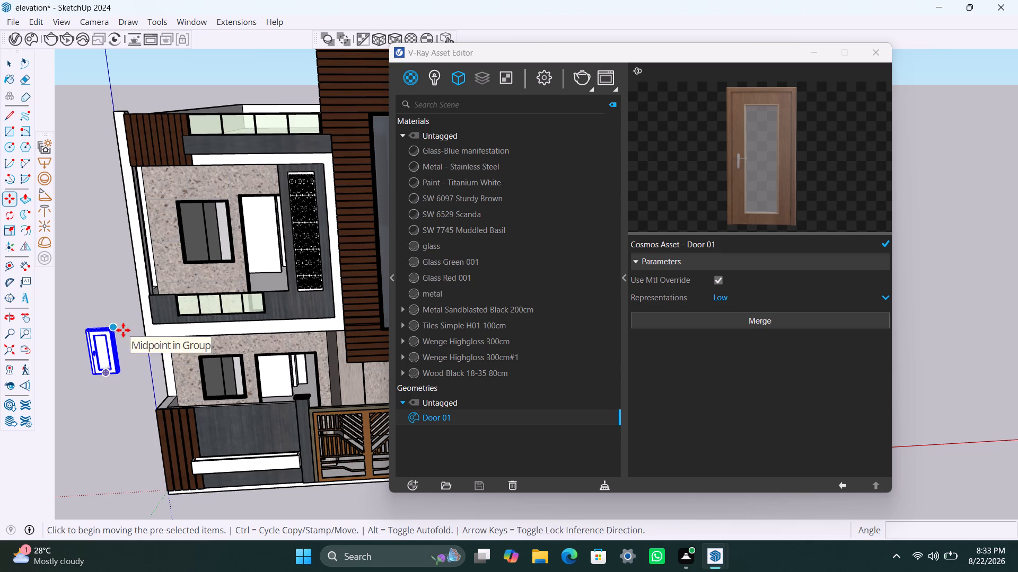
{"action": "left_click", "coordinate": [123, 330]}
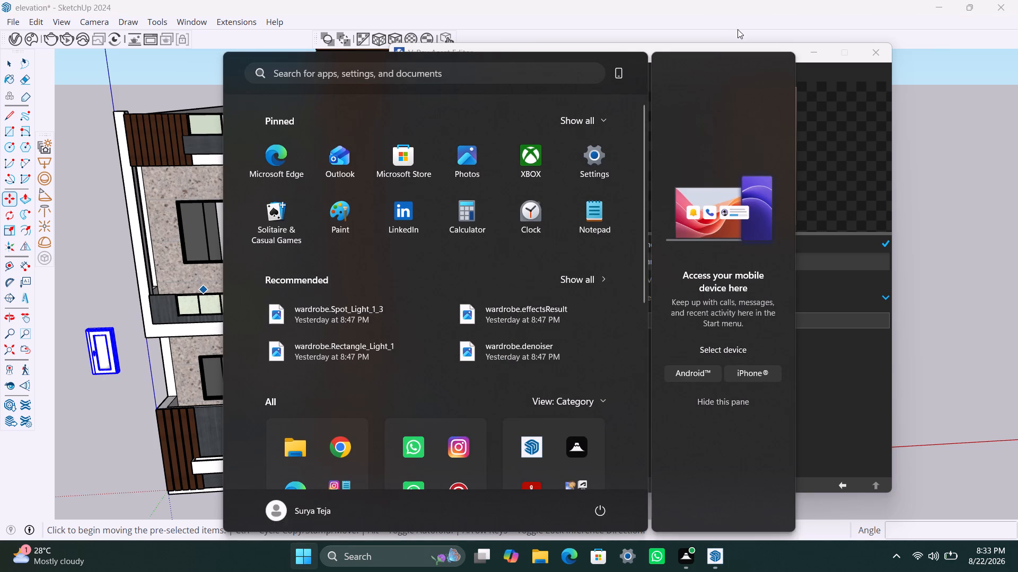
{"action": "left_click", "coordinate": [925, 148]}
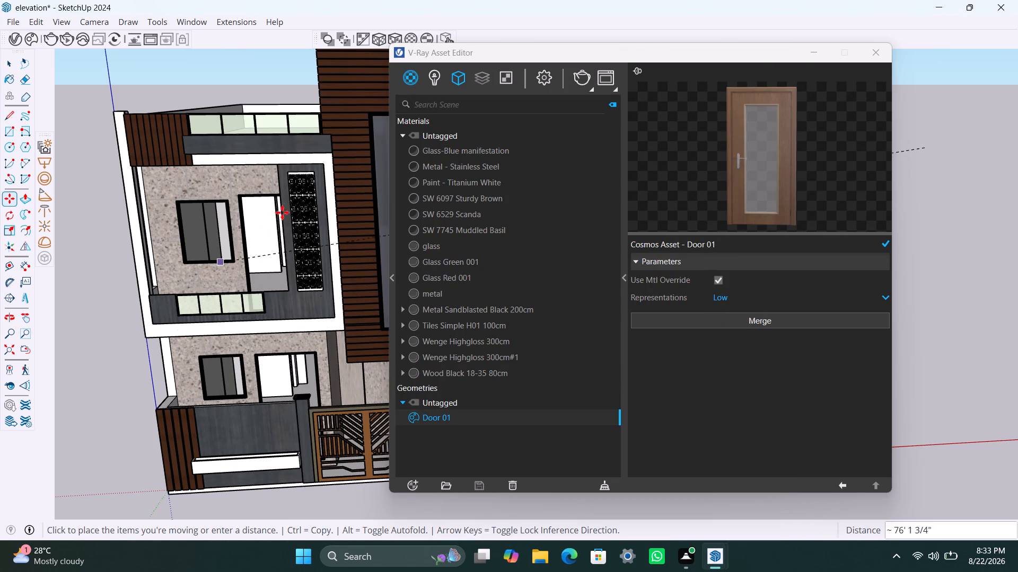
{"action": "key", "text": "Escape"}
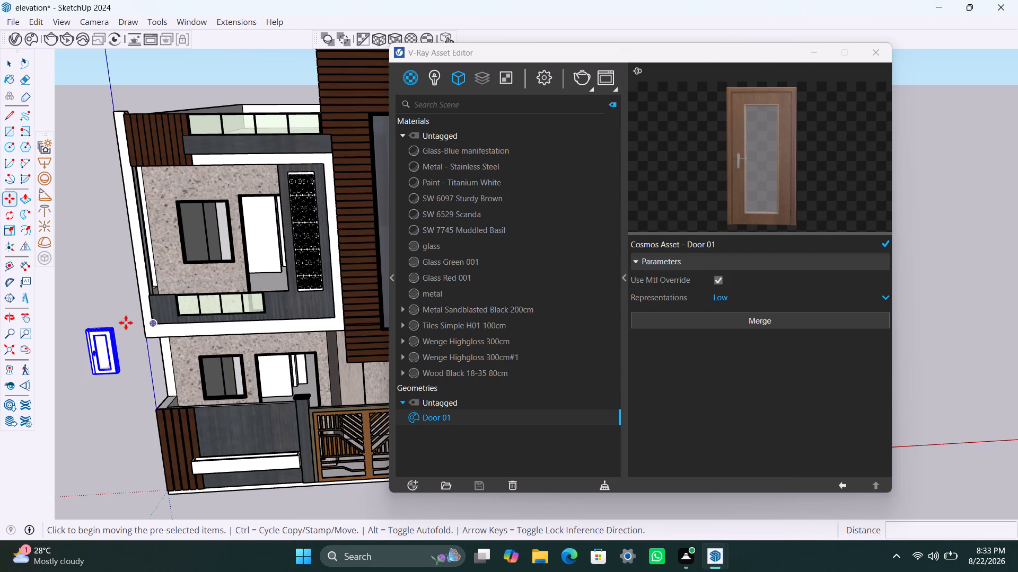
Copy the selected Door 01 into the upper-floor door opening, snapping its top corner to the opening's corner nearest the patterned screen.
{"action": "left_click", "coordinate": [118, 325]}
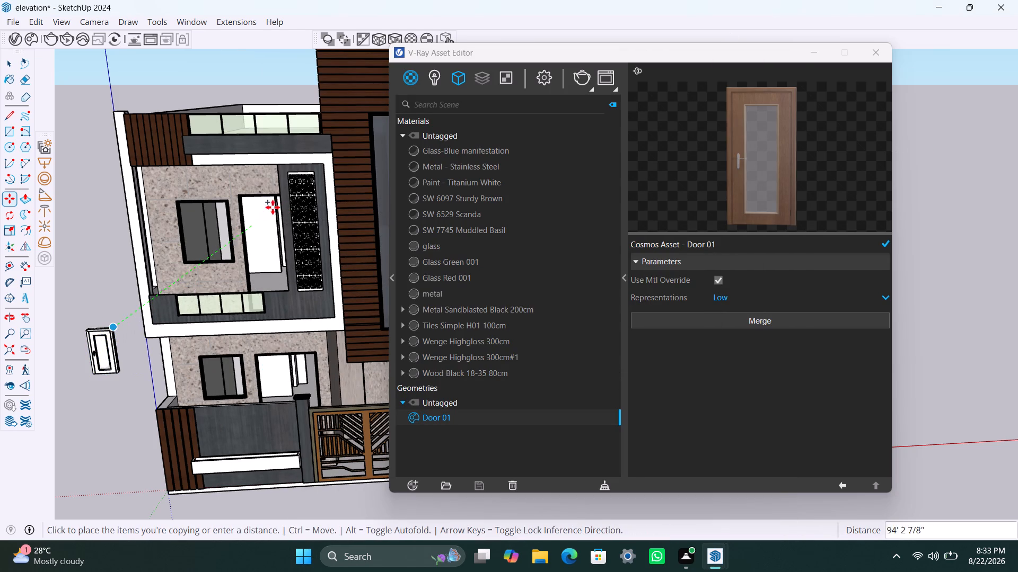
{"action": "scroll", "coordinate": [278, 197], "scroll_direction": "up", "scroll_amount": 11}
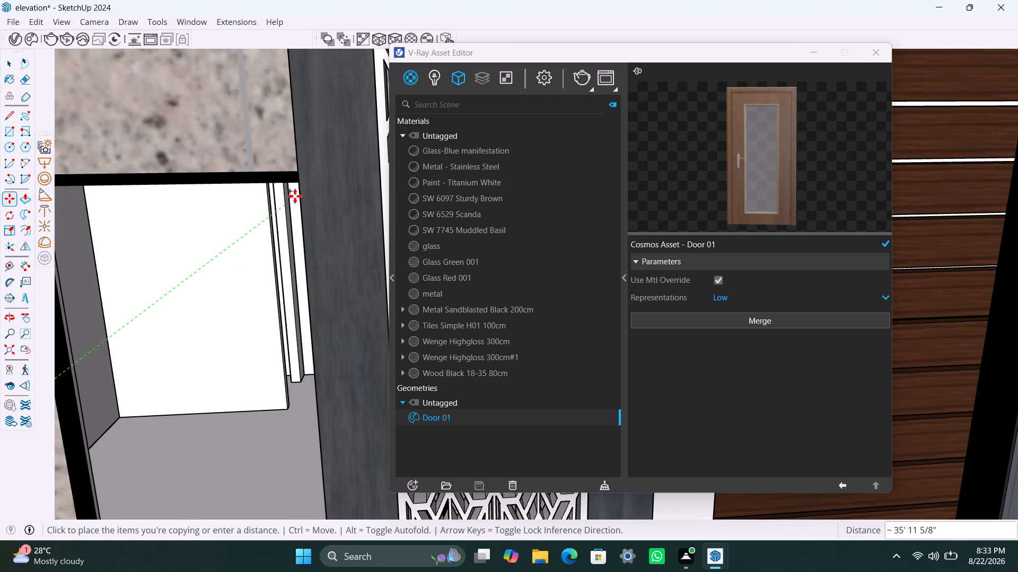
{"action": "scroll", "coordinate": [288, 201], "scroll_direction": "down", "scroll_amount": 12}
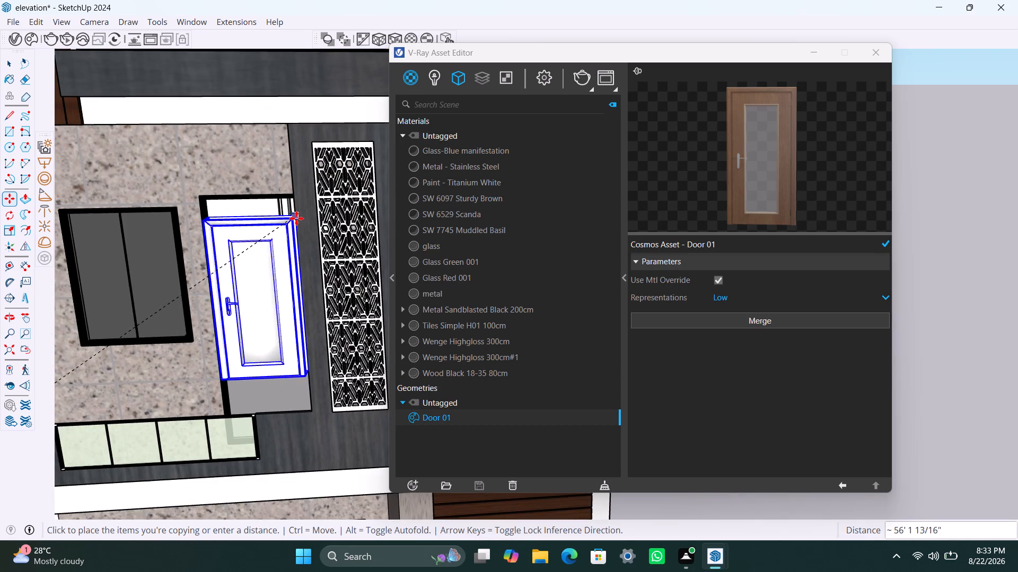
{"action": "middle_click_drag", "start_coordinate": [296, 219], "coordinate": [515, 226]}
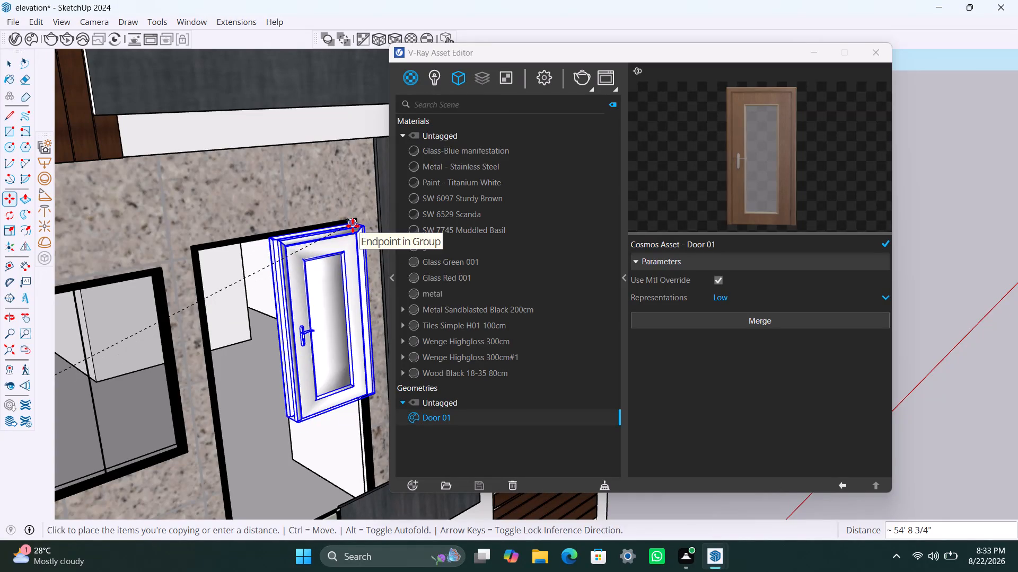
{"action": "left_click", "coordinate": [346, 226]}
{"action": "key", "text": "space"}
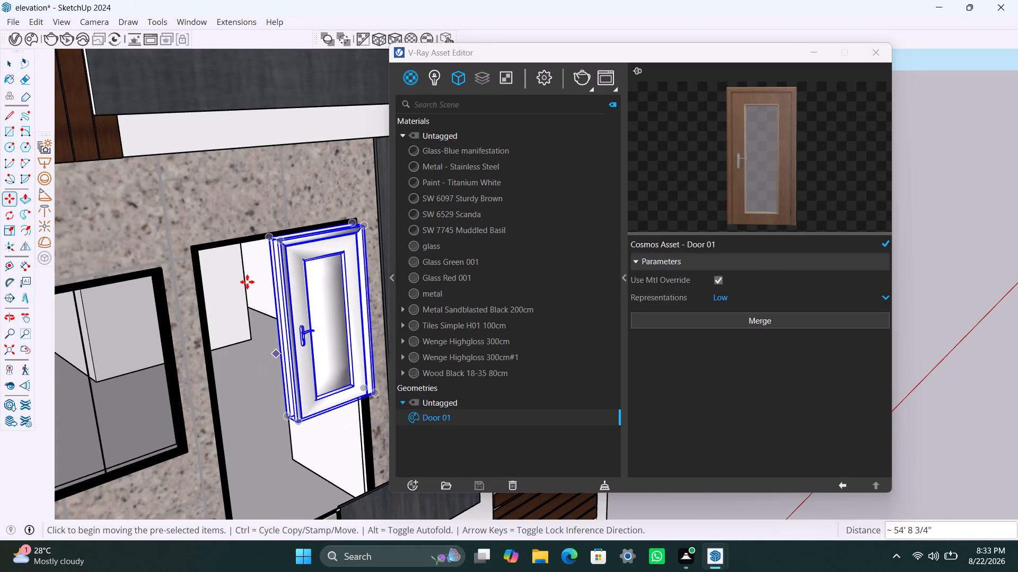
Scale the copied door's width by 1.72 along the red axis to span the upper-floor opening.
{"action": "left_click", "coordinate": [277, 257]}
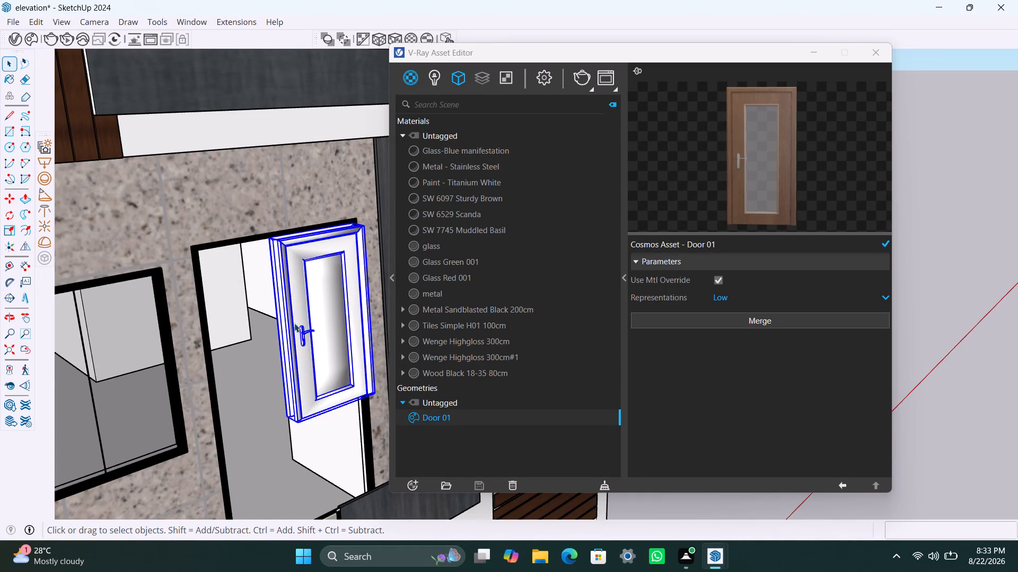
{"action": "key", "text": "s"}
{"action": "left_click", "coordinate": [281, 335]}
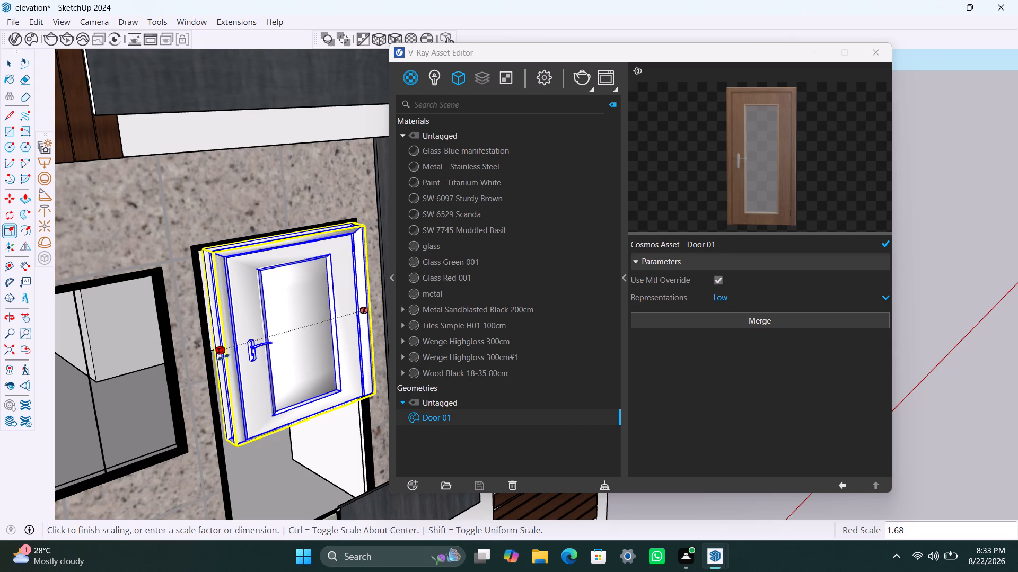
{"action": "left_click", "coordinate": [221, 362]}
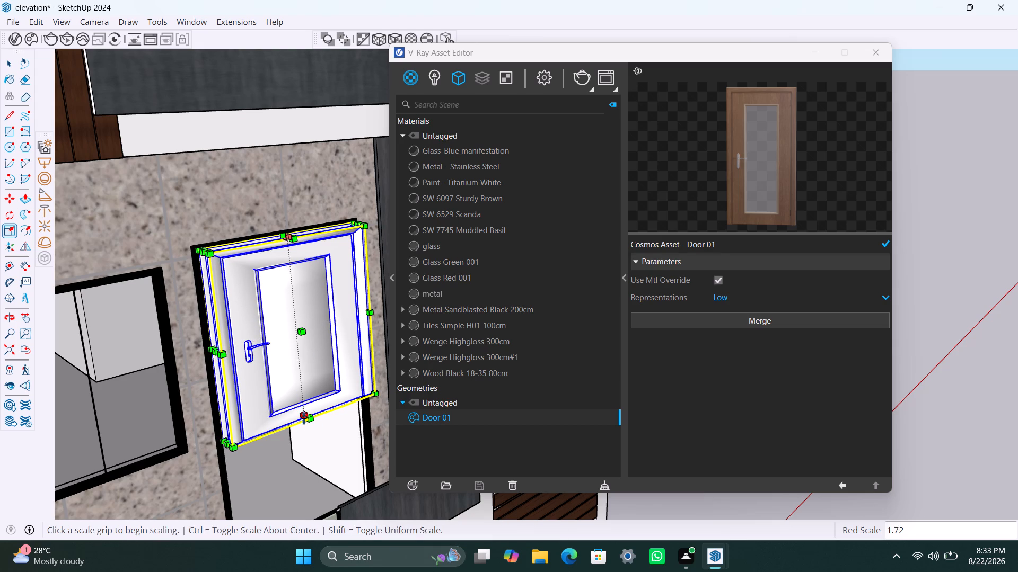
Stretch the upper-floor door down to the opening's base, scaling it along the blue axis by 1.44 and again by 1.20.
{"action": "left_click_drag", "start_coordinate": [303, 421], "coordinate": [308, 487]}
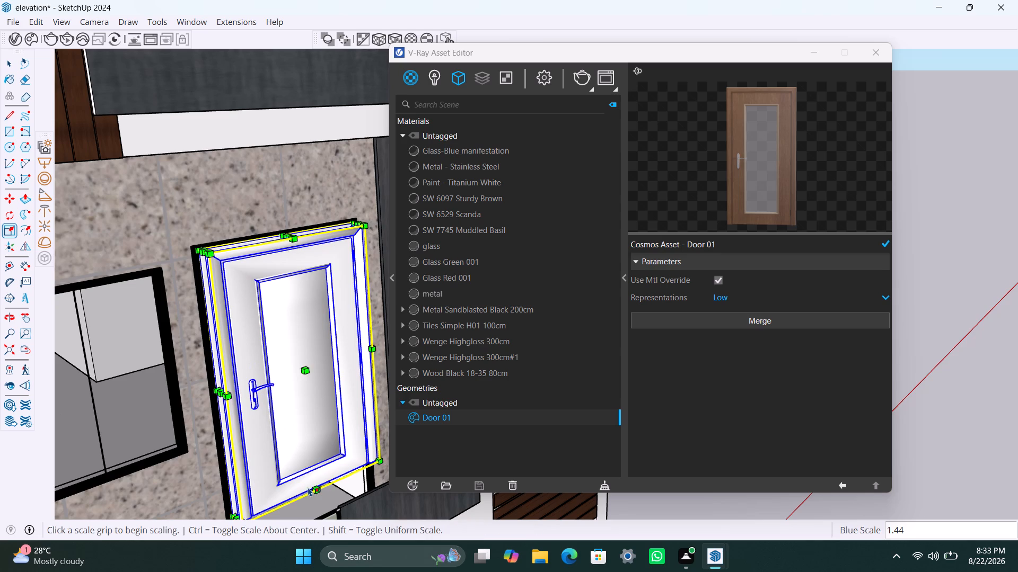
{"action": "scroll", "coordinate": [308, 487], "scroll_direction": "down", "scroll_amount": 3}
{"action": "middle_click_drag", "start_coordinate": [307, 486], "coordinate": [301, 328]}
{"action": "middle_click_drag", "start_coordinate": [301, 328], "coordinate": [302, 412]}
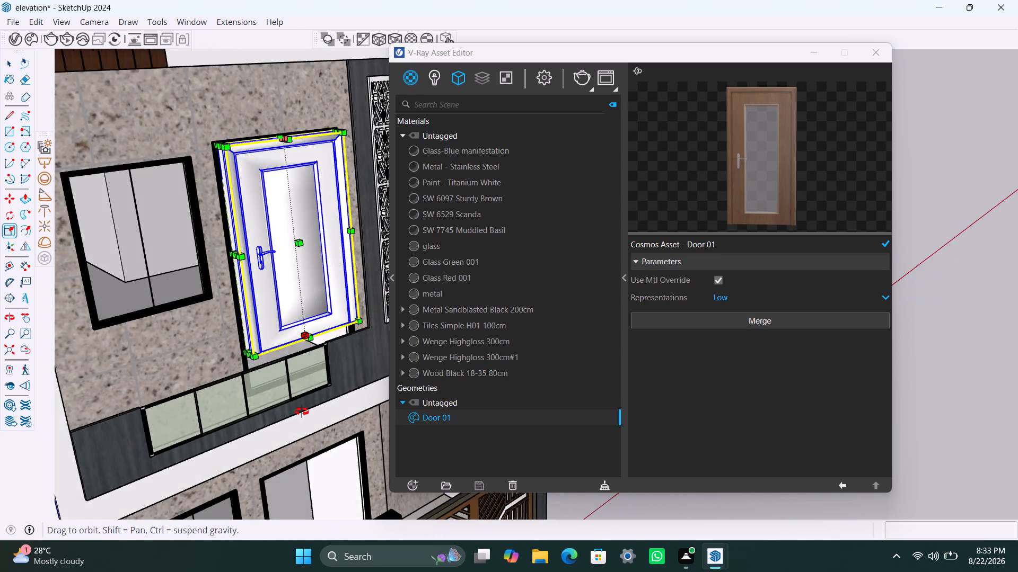
{"action": "middle_click_drag", "start_coordinate": [302, 412], "coordinate": [301, 433]}
{"action": "scroll", "coordinate": [304, 379], "scroll_direction": "up", "scroll_amount": 3}
{"action": "left_click_drag", "start_coordinate": [311, 350], "coordinate": [313, 355]}
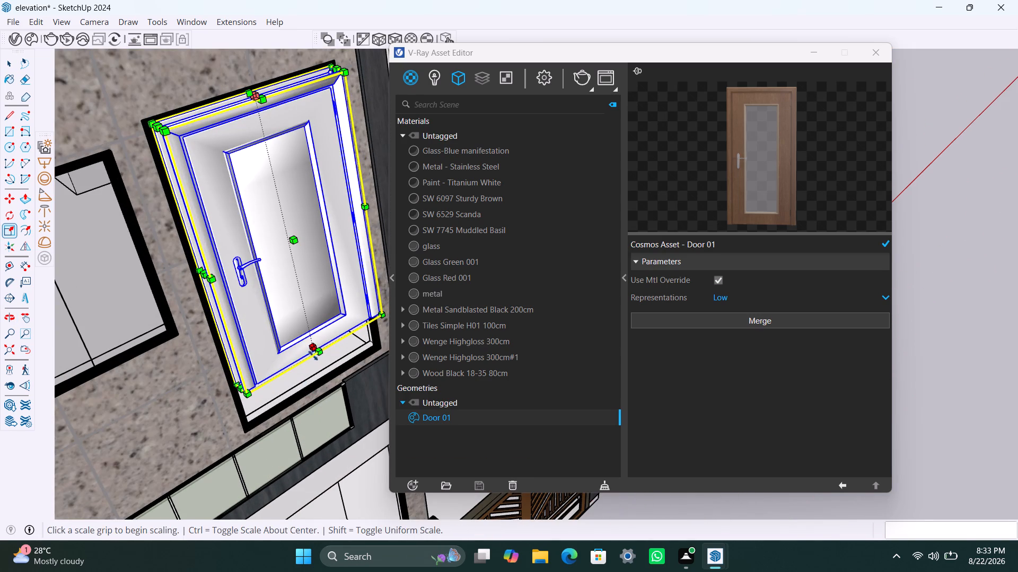
{"action": "left_click_drag", "start_coordinate": [313, 355], "coordinate": [311, 395]}
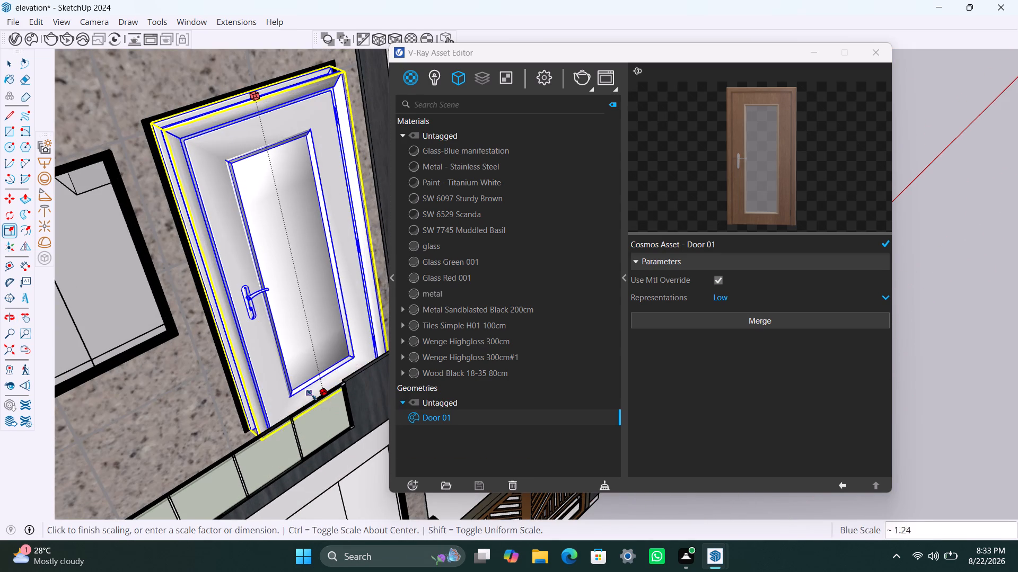
{"action": "left_click_drag", "start_coordinate": [311, 395], "coordinate": [311, 391]}
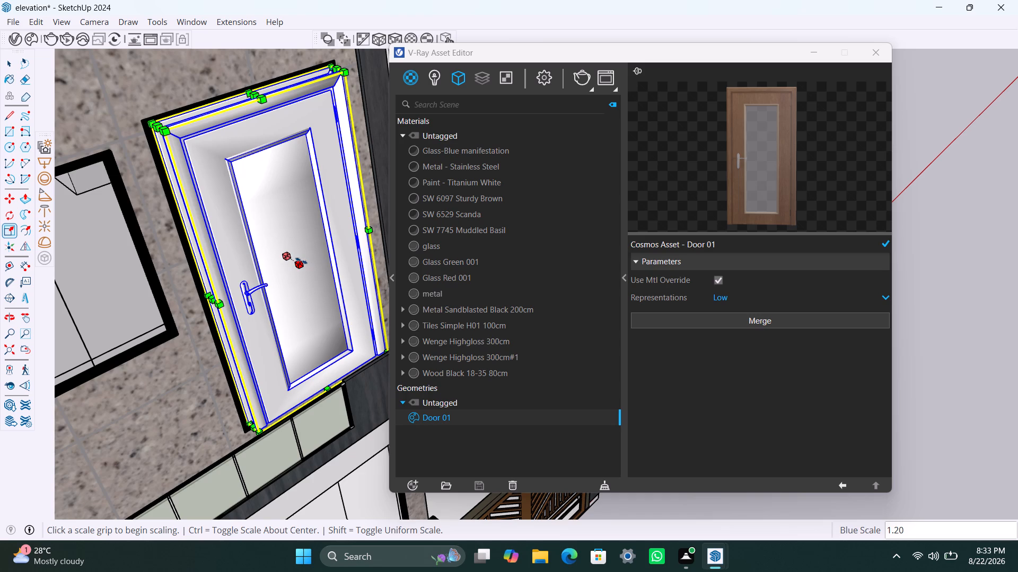
Flatten the upper-floor door's depth to about 0.2 along the green axis so it sits within the opening, and deselect it.
{"action": "left_click_drag", "start_coordinate": [301, 261], "coordinate": [297, 253]}
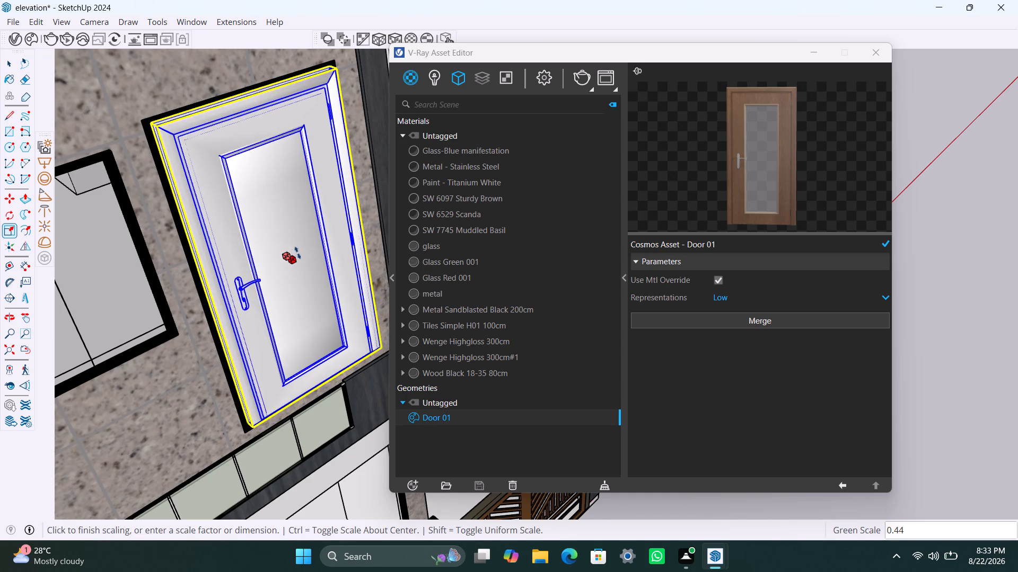
{"action": "left_click_drag", "start_coordinate": [297, 253], "coordinate": [296, 249]}
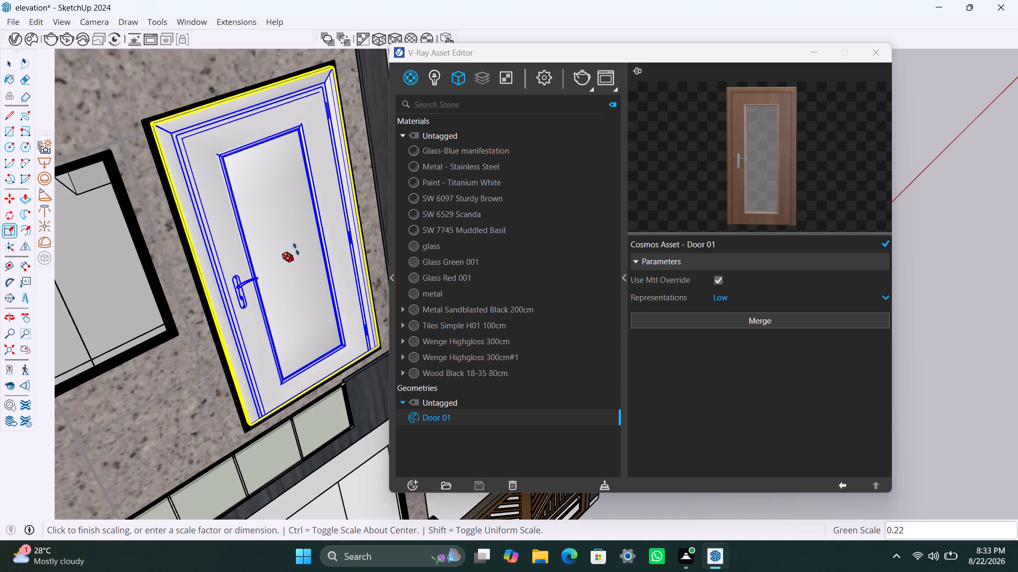
{"action": "left_click_drag", "start_coordinate": [296, 249], "coordinate": [296, 248]}
{"action": "key", "text": "space"}
{"action": "scroll", "coordinate": [238, 381], "scroll_direction": "down", "scroll_amount": 6}
{"action": "middle_click_drag", "start_coordinate": [250, 373], "coordinate": [159, 330]}
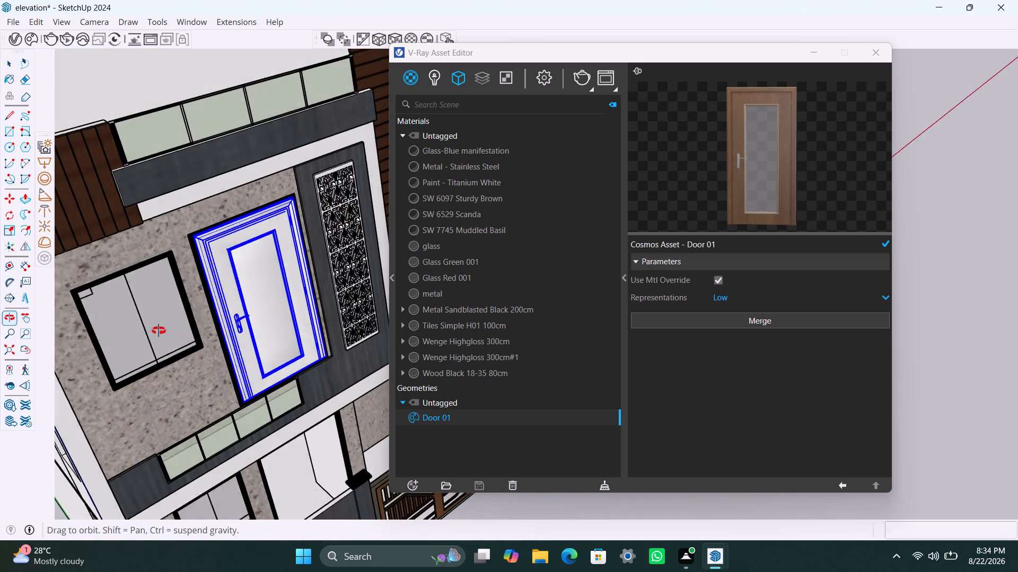
{"action": "middle_click_drag", "start_coordinate": [159, 330], "coordinate": [77, 307]}
{"action": "scroll", "coordinate": [287, 297], "scroll_direction": "down", "scroll_amount": 4}
{"action": "left_click", "coordinate": [104, 267]}
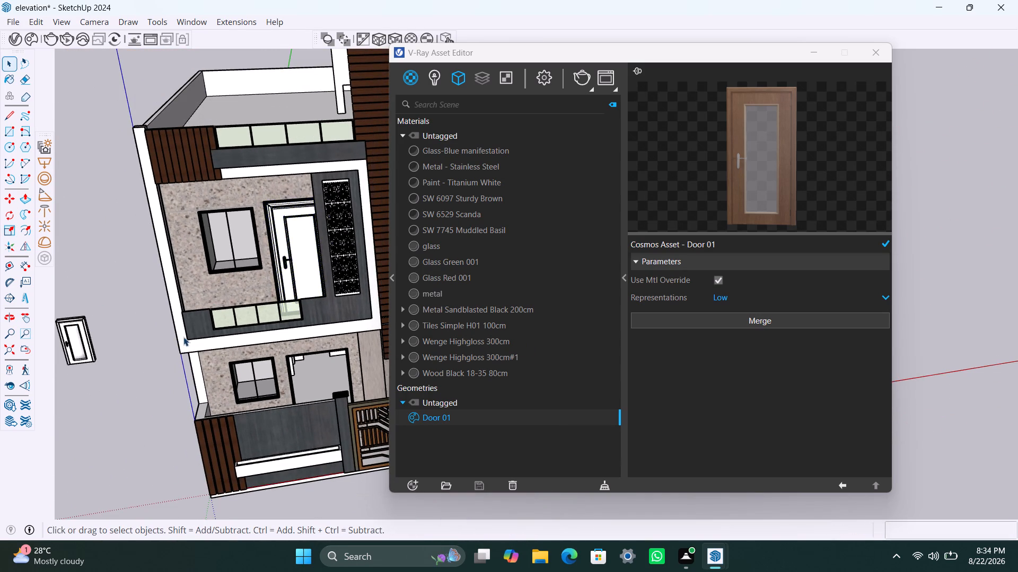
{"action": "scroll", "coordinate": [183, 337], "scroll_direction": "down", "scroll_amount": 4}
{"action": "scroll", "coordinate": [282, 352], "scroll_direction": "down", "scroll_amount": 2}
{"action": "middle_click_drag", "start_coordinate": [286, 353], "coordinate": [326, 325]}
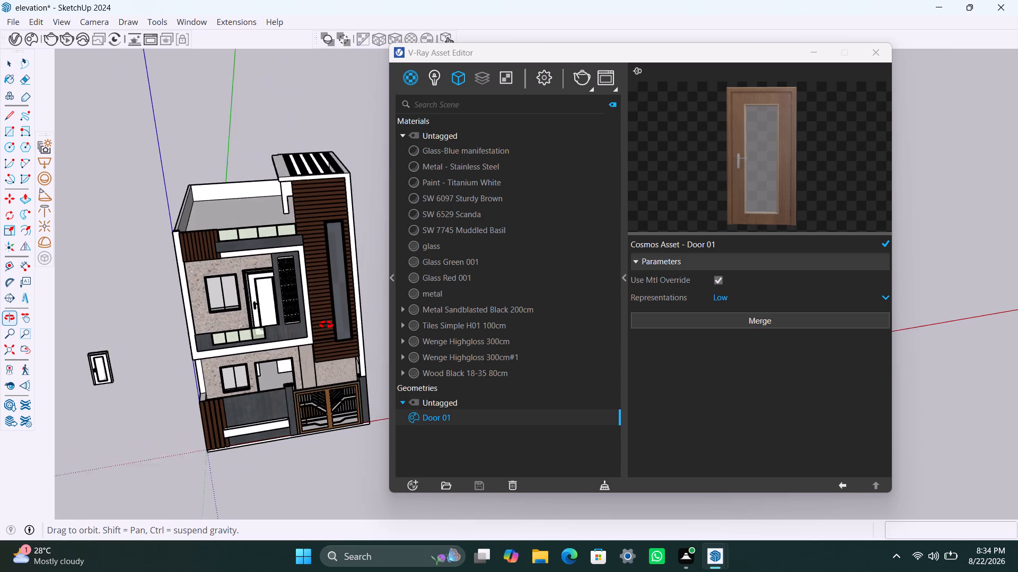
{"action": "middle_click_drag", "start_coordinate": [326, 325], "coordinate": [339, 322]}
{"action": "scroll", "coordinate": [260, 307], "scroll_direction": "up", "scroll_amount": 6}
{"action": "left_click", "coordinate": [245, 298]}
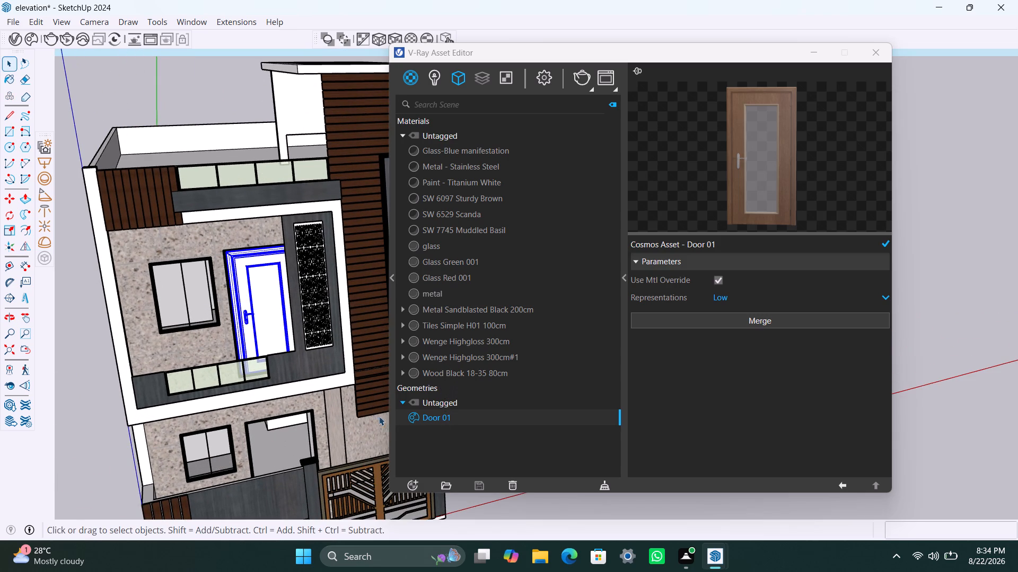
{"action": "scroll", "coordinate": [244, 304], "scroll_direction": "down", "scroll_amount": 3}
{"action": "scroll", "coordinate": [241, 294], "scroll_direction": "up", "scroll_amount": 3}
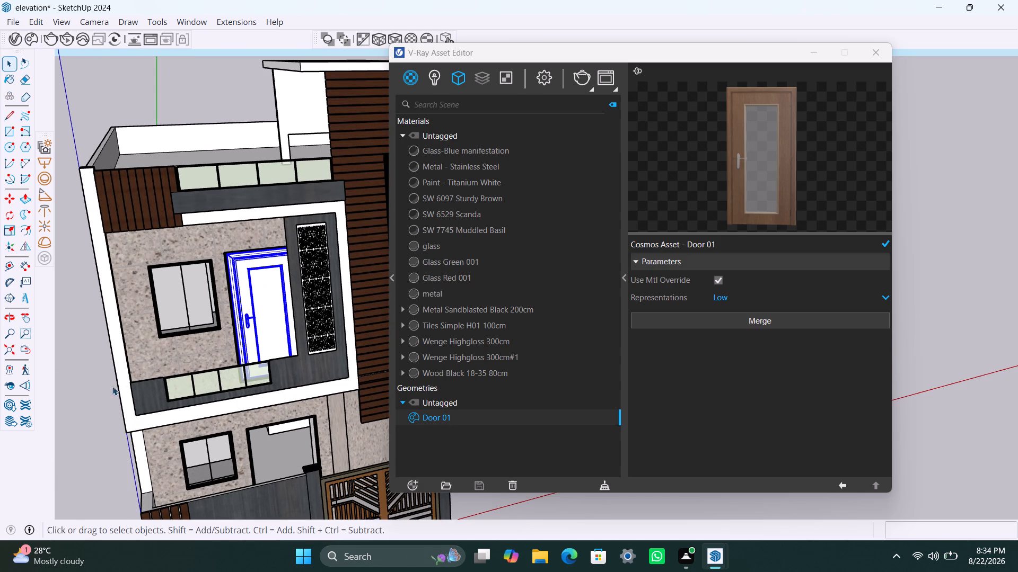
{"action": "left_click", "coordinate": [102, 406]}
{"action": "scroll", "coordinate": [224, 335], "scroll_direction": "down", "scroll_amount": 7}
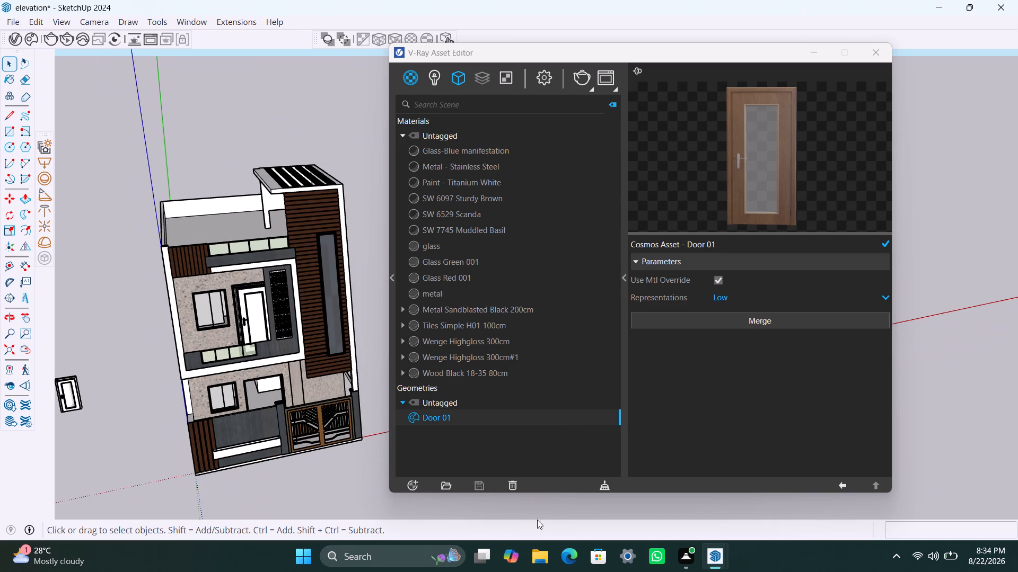
Move the spare Door 01 from beside the house into the ground-floor opening, snapping its top corner to the opening's corner nearest the gate.
{"action": "scroll", "coordinate": [361, 424], "scroll_direction": "down", "scroll_amount": 4}
{"action": "middle_click_drag", "start_coordinate": [293, 421], "coordinate": [226, 367]}
{"action": "scroll", "coordinate": [303, 342], "scroll_direction": "up", "scroll_amount": 1}
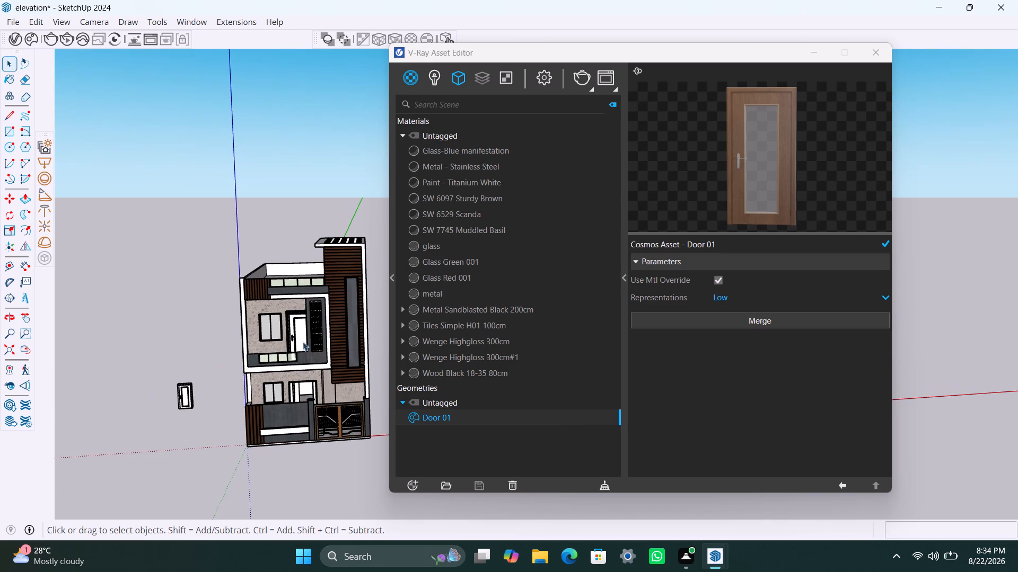
{"action": "left_click_drag", "start_coordinate": [123, 337], "coordinate": [129, 348]}
{"action": "left_click_drag", "start_coordinate": [129, 348], "coordinate": [215, 437]}
{"action": "key", "text": "m"}
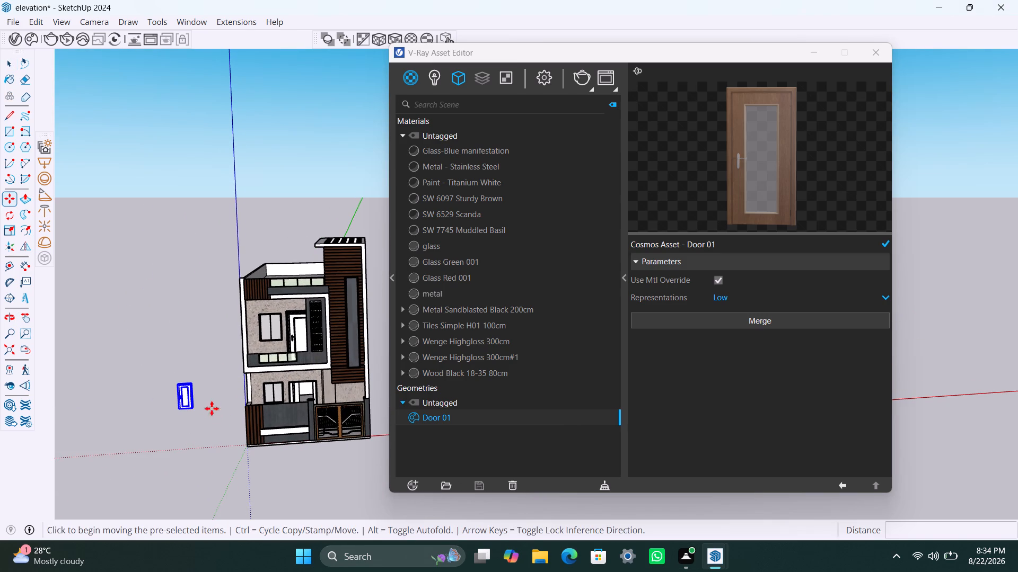
{"action": "left_click", "coordinate": [198, 381]}
{"action": "scroll", "coordinate": [310, 382], "scroll_direction": "up", "scroll_amount": 4}
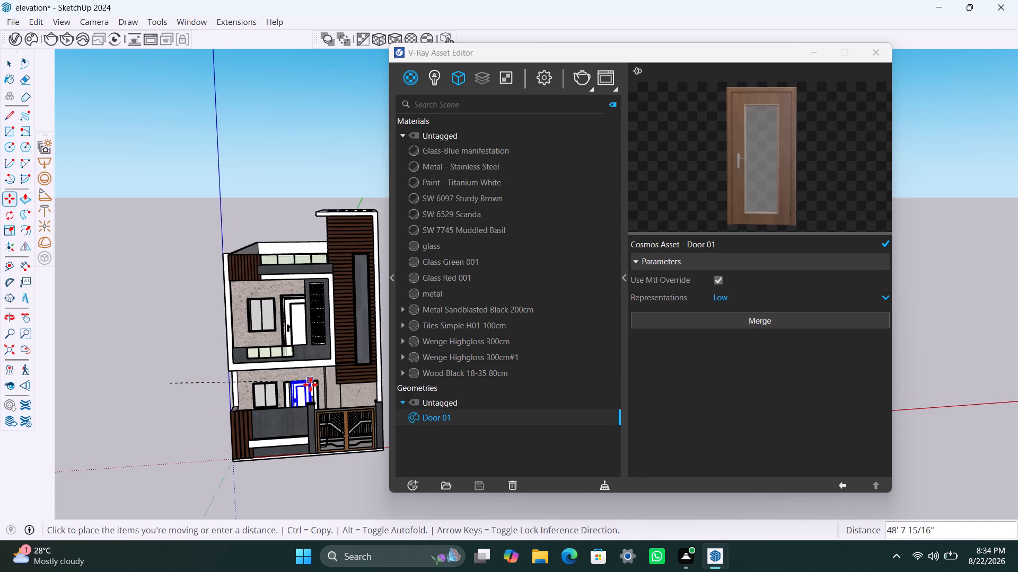
{"action": "scroll", "coordinate": [310, 385], "scroll_direction": "up", "scroll_amount": 8}
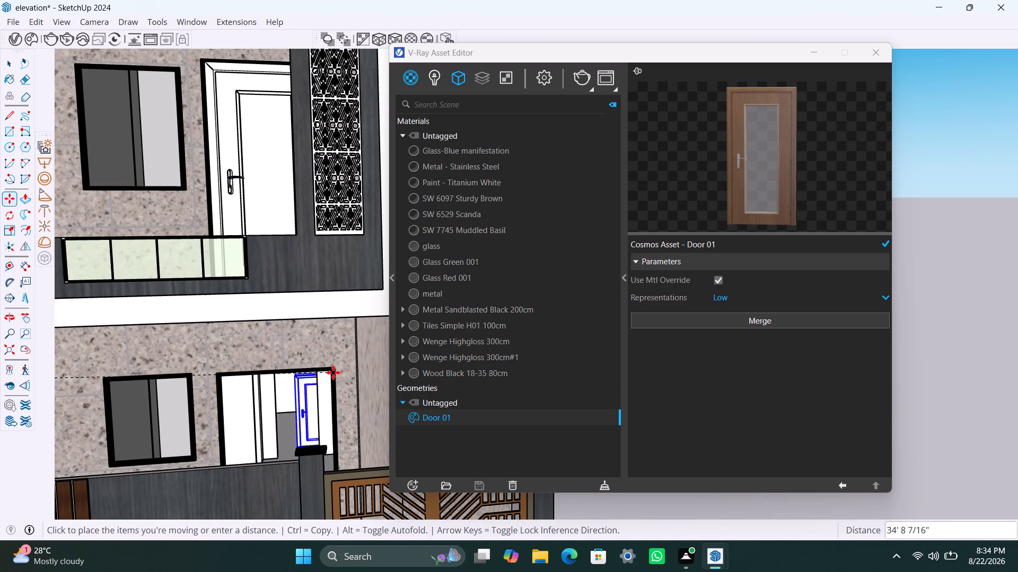
{"action": "scroll", "coordinate": [330, 373], "scroll_direction": "up", "scroll_amount": 6}
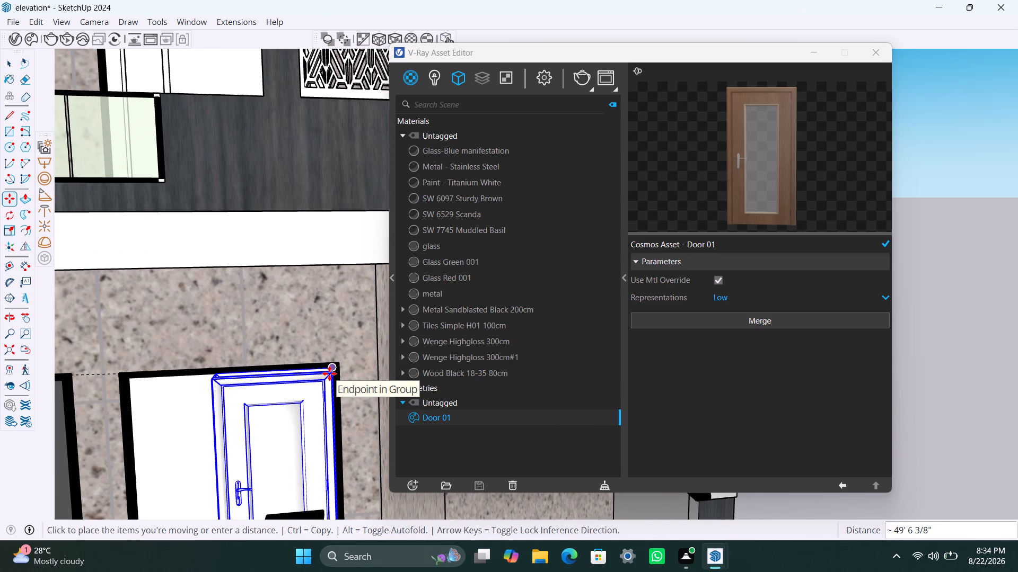
{"action": "left_click", "coordinate": [329, 373]}
Scale the ground-floor door's width by 1.72 along the red axis to span its opening.
{"action": "key", "text": "s"}
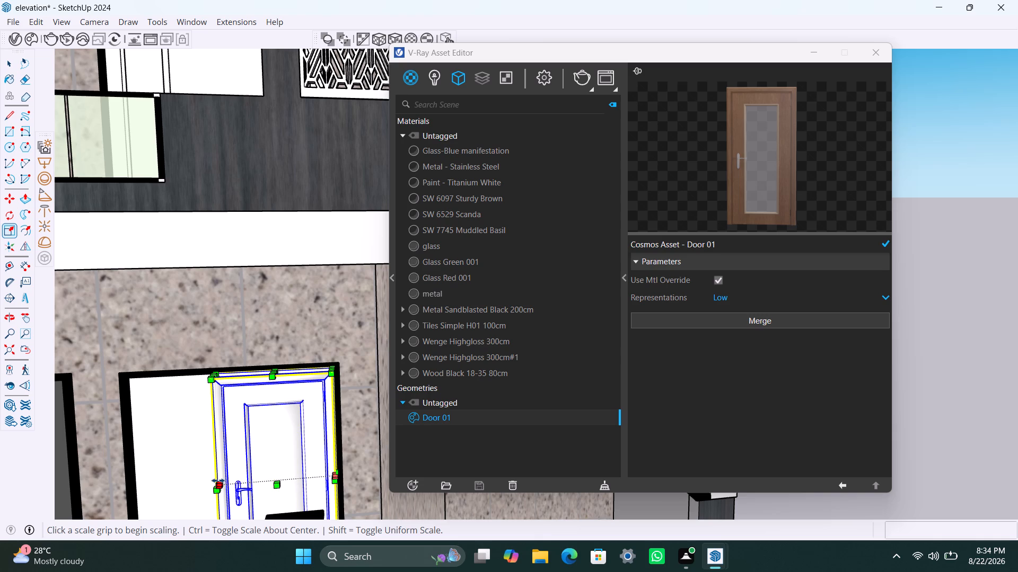
{"action": "scroll", "coordinate": [213, 486], "scroll_direction": "up", "scroll_amount": 1}
{"action": "middle_click_drag", "start_coordinate": [213, 486], "coordinate": [284, 476]}
{"action": "scroll", "coordinate": [218, 423], "scroll_direction": "down", "scroll_amount": 6}
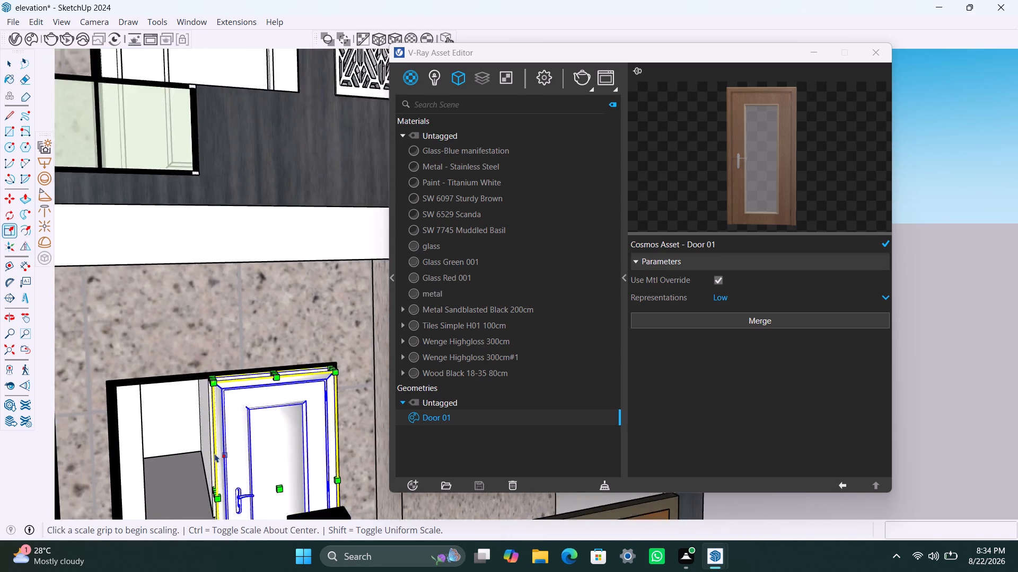
{"action": "scroll", "coordinate": [215, 453], "scroll_direction": "down", "scroll_amount": 6}
{"action": "middle_click_drag", "start_coordinate": [205, 488], "coordinate": [253, 494]}
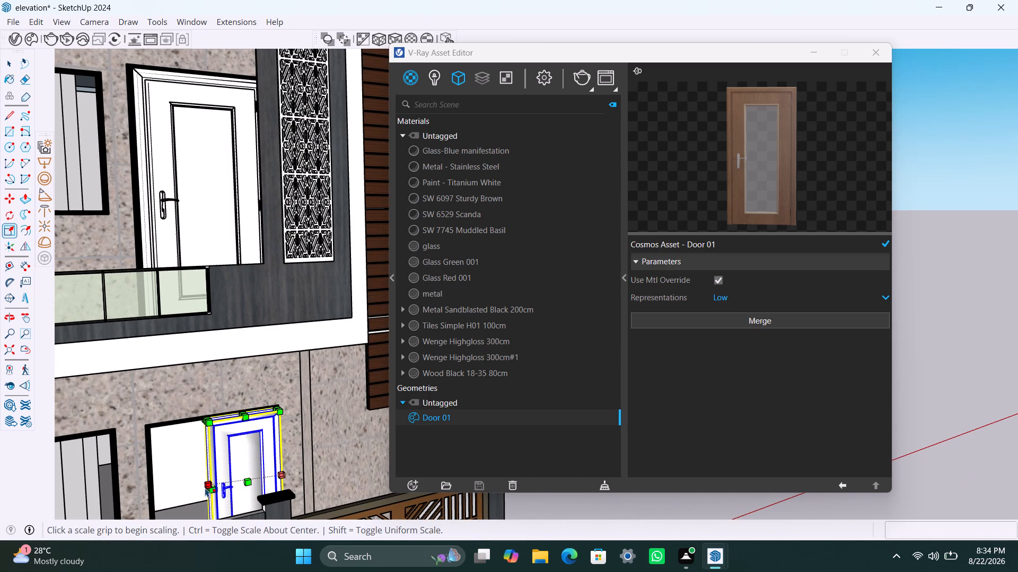
{"action": "scroll", "coordinate": [206, 485], "scroll_direction": "up", "scroll_amount": 4}
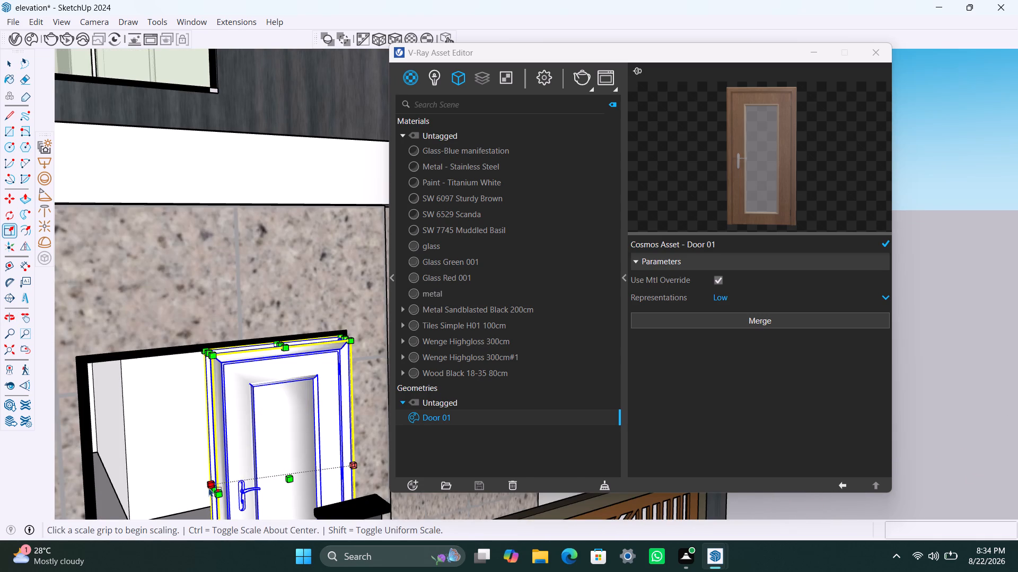
{"action": "left_click_drag", "start_coordinate": [209, 492], "coordinate": [94, 494]}
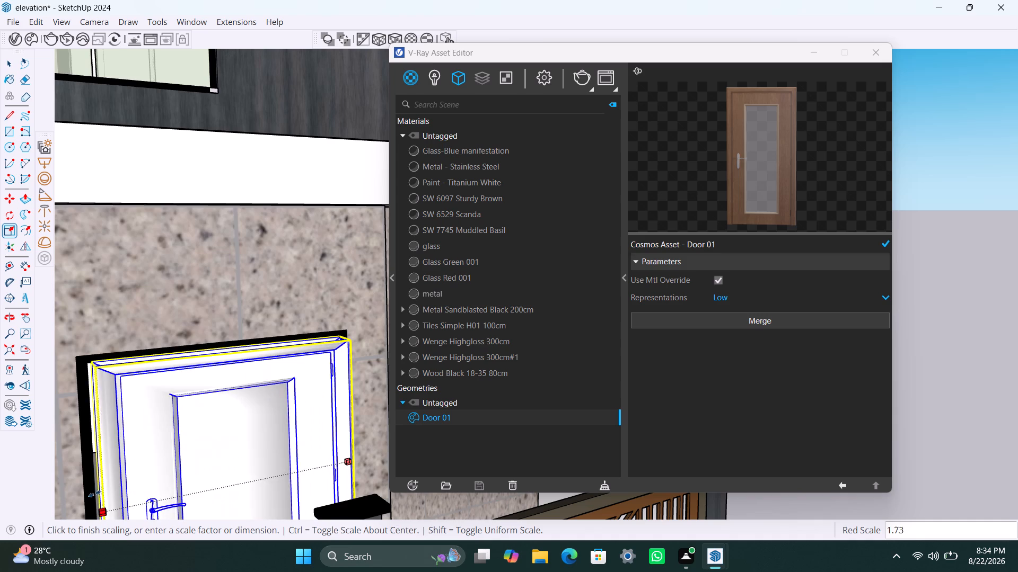
{"action": "left_click_drag", "start_coordinate": [94, 494], "coordinate": [98, 491]}
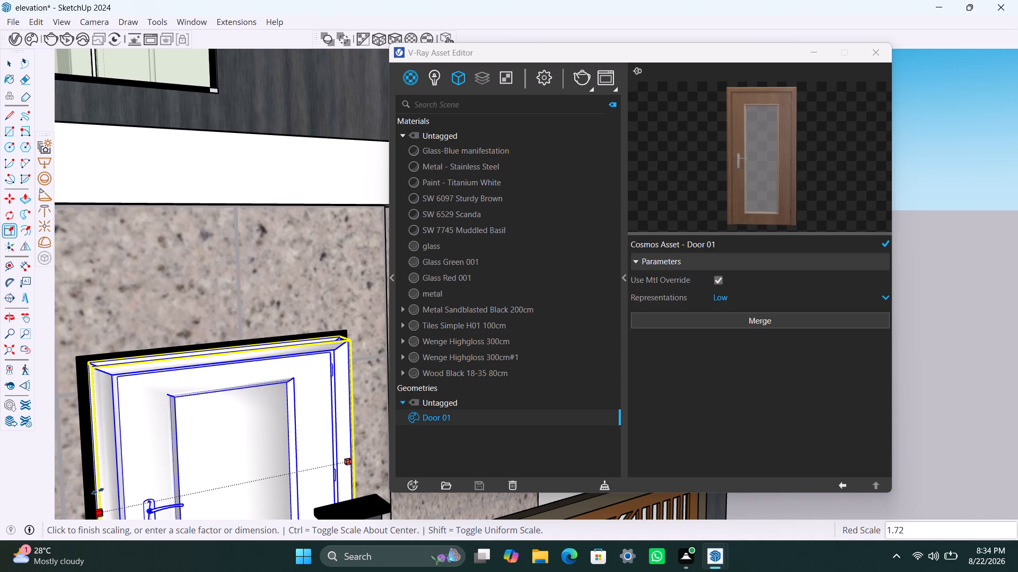
{"action": "left_click_drag", "start_coordinate": [98, 491], "coordinate": [97, 490]}
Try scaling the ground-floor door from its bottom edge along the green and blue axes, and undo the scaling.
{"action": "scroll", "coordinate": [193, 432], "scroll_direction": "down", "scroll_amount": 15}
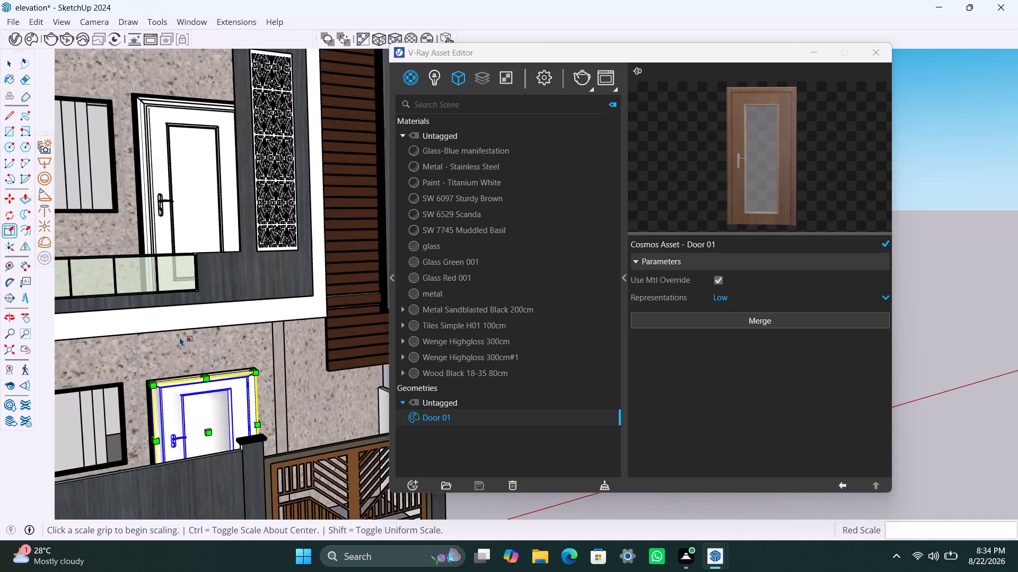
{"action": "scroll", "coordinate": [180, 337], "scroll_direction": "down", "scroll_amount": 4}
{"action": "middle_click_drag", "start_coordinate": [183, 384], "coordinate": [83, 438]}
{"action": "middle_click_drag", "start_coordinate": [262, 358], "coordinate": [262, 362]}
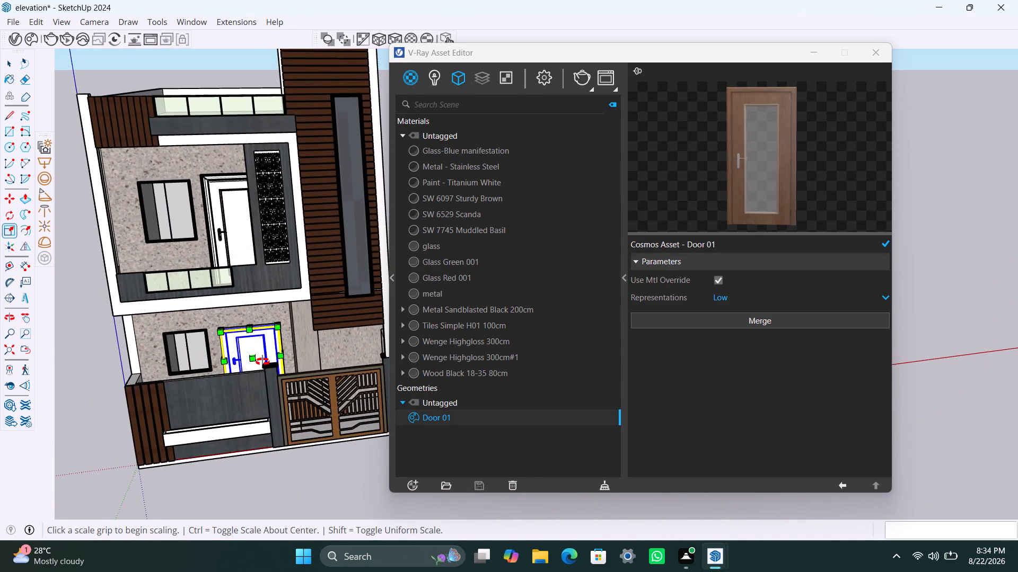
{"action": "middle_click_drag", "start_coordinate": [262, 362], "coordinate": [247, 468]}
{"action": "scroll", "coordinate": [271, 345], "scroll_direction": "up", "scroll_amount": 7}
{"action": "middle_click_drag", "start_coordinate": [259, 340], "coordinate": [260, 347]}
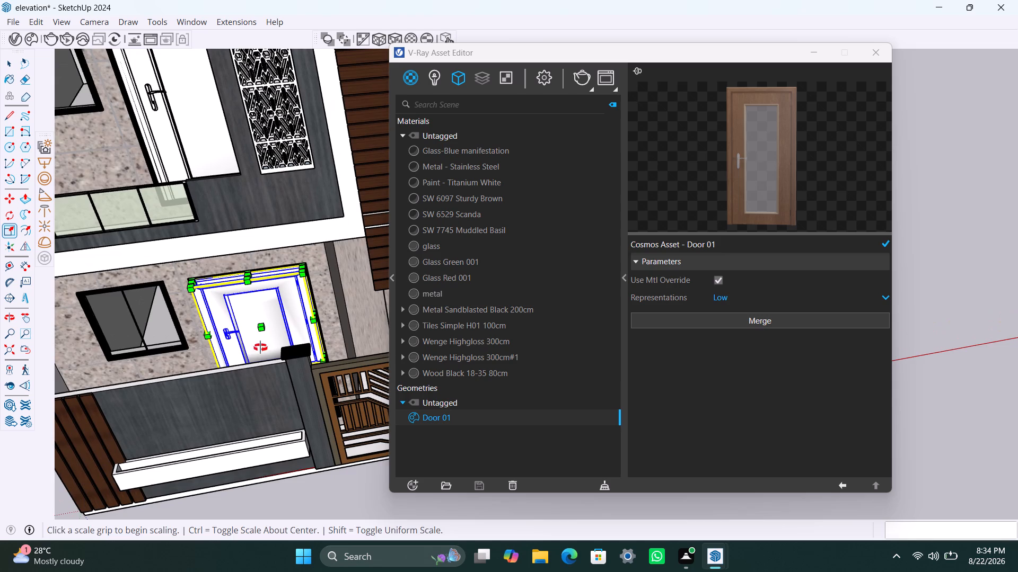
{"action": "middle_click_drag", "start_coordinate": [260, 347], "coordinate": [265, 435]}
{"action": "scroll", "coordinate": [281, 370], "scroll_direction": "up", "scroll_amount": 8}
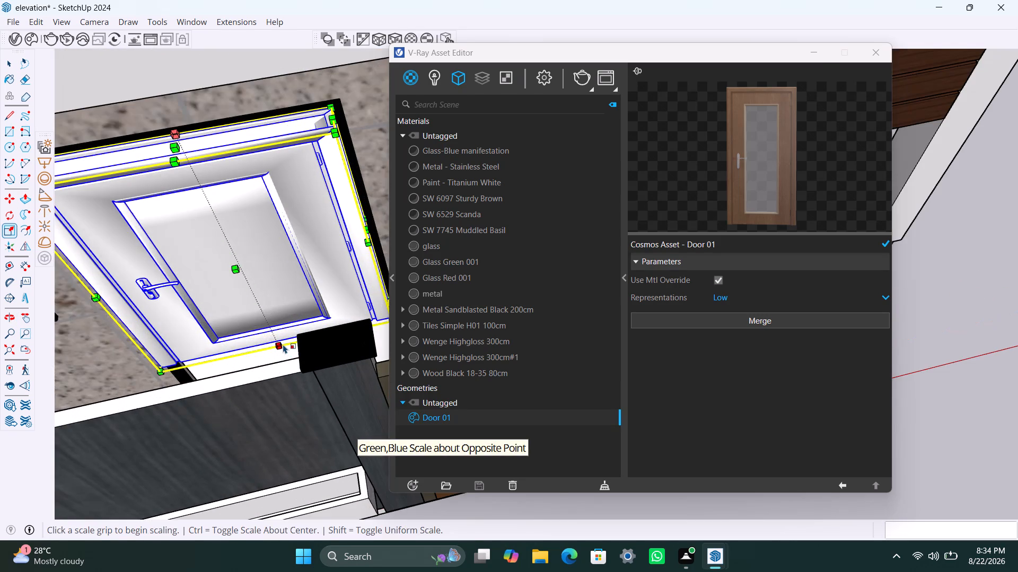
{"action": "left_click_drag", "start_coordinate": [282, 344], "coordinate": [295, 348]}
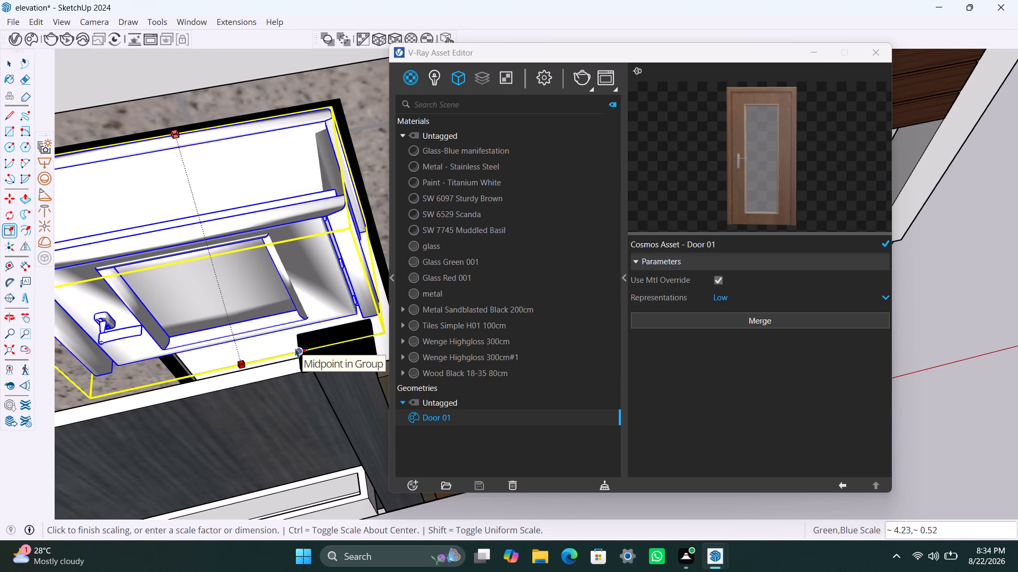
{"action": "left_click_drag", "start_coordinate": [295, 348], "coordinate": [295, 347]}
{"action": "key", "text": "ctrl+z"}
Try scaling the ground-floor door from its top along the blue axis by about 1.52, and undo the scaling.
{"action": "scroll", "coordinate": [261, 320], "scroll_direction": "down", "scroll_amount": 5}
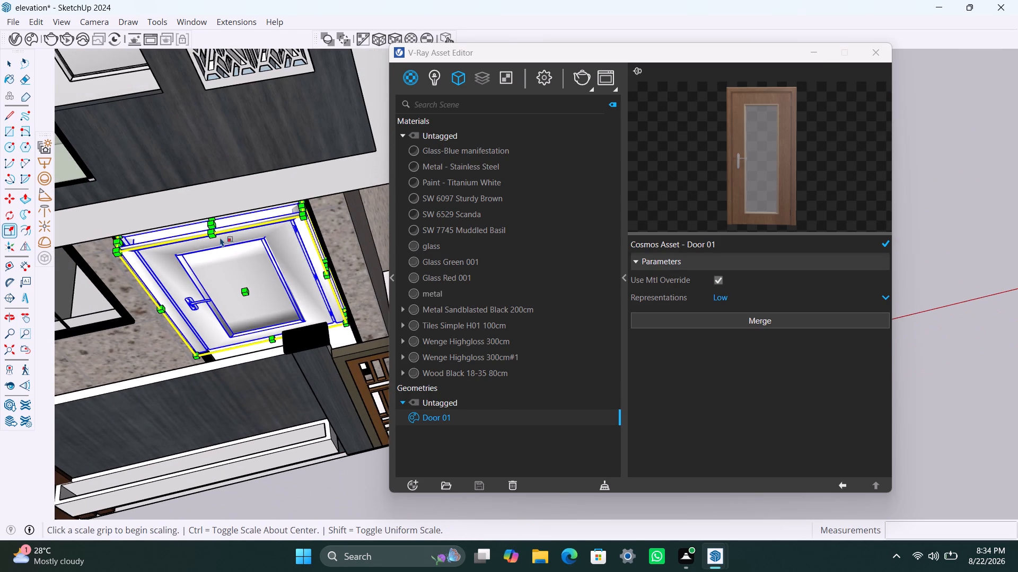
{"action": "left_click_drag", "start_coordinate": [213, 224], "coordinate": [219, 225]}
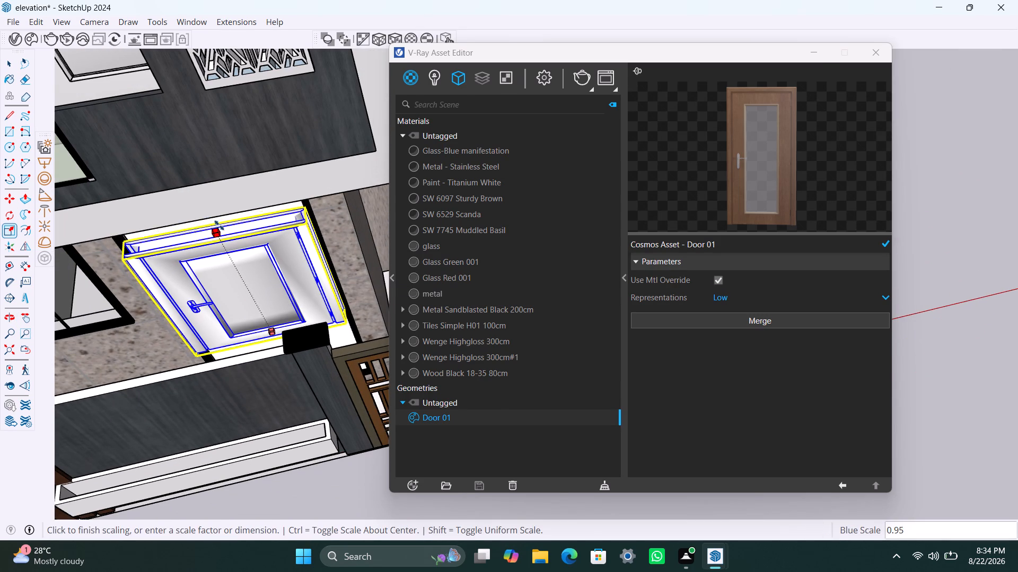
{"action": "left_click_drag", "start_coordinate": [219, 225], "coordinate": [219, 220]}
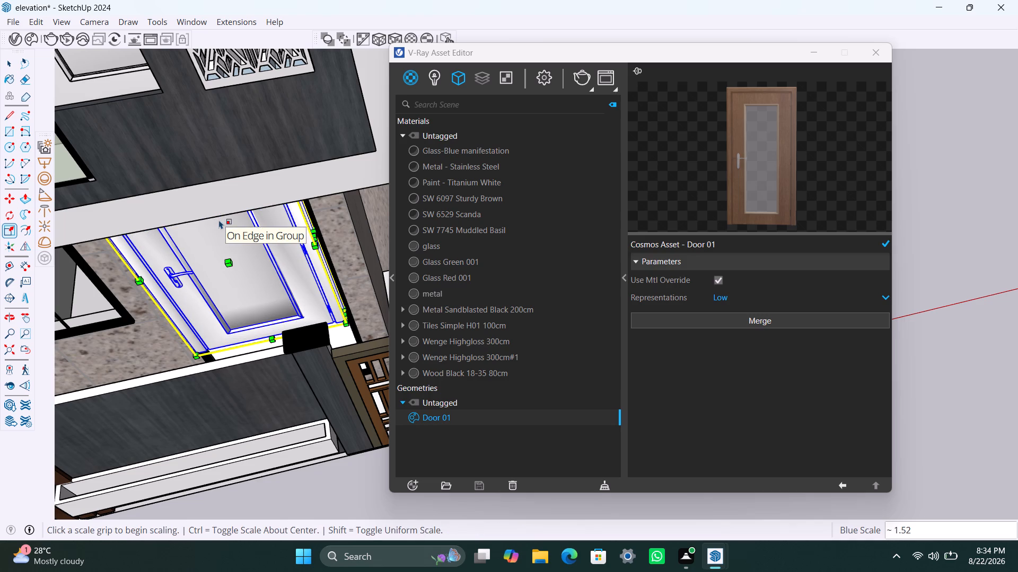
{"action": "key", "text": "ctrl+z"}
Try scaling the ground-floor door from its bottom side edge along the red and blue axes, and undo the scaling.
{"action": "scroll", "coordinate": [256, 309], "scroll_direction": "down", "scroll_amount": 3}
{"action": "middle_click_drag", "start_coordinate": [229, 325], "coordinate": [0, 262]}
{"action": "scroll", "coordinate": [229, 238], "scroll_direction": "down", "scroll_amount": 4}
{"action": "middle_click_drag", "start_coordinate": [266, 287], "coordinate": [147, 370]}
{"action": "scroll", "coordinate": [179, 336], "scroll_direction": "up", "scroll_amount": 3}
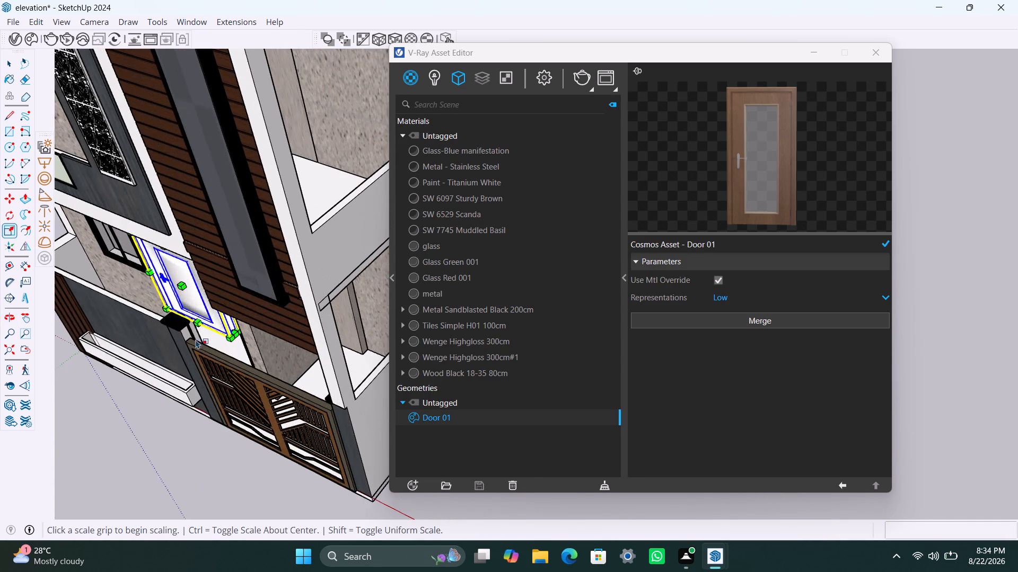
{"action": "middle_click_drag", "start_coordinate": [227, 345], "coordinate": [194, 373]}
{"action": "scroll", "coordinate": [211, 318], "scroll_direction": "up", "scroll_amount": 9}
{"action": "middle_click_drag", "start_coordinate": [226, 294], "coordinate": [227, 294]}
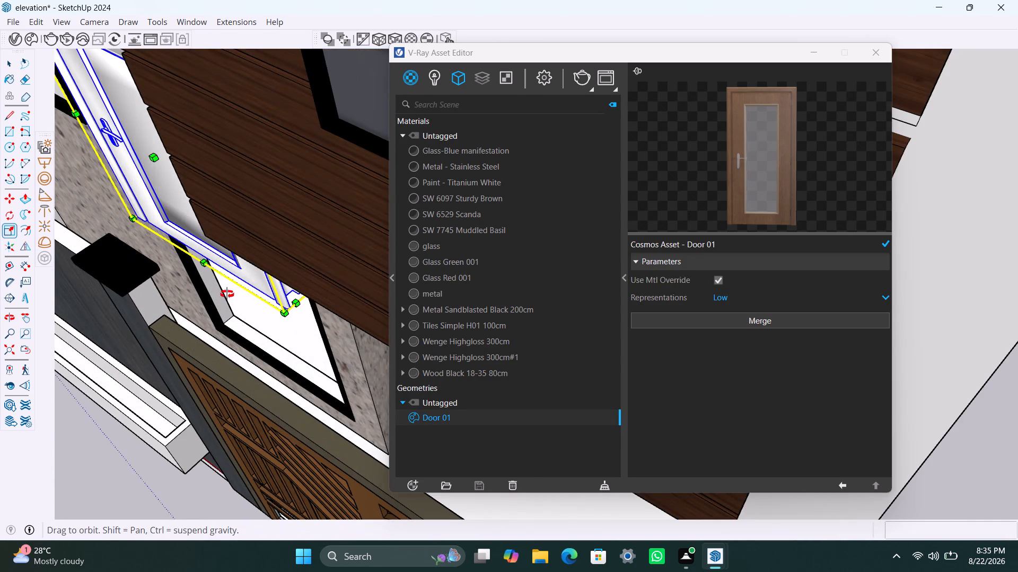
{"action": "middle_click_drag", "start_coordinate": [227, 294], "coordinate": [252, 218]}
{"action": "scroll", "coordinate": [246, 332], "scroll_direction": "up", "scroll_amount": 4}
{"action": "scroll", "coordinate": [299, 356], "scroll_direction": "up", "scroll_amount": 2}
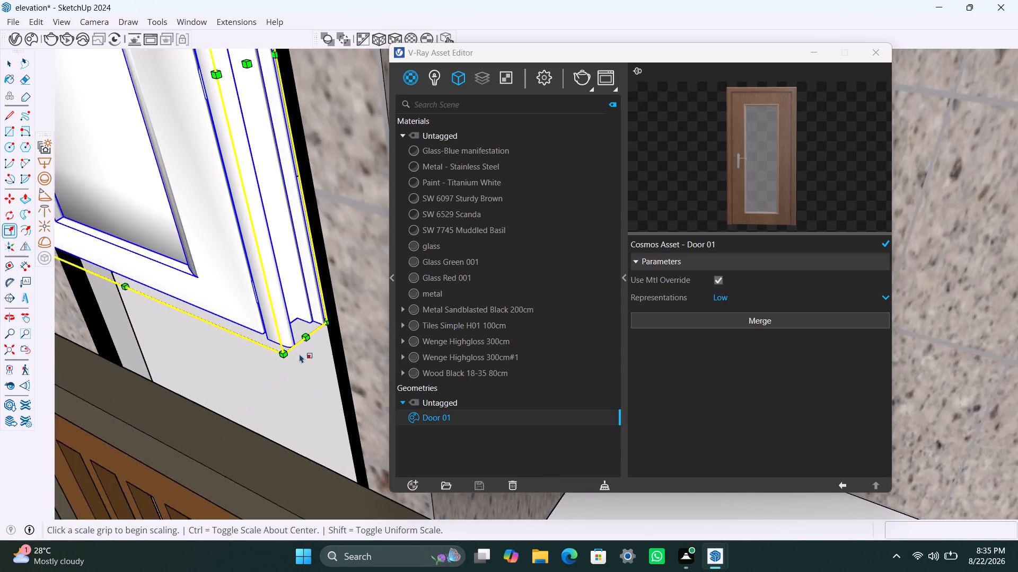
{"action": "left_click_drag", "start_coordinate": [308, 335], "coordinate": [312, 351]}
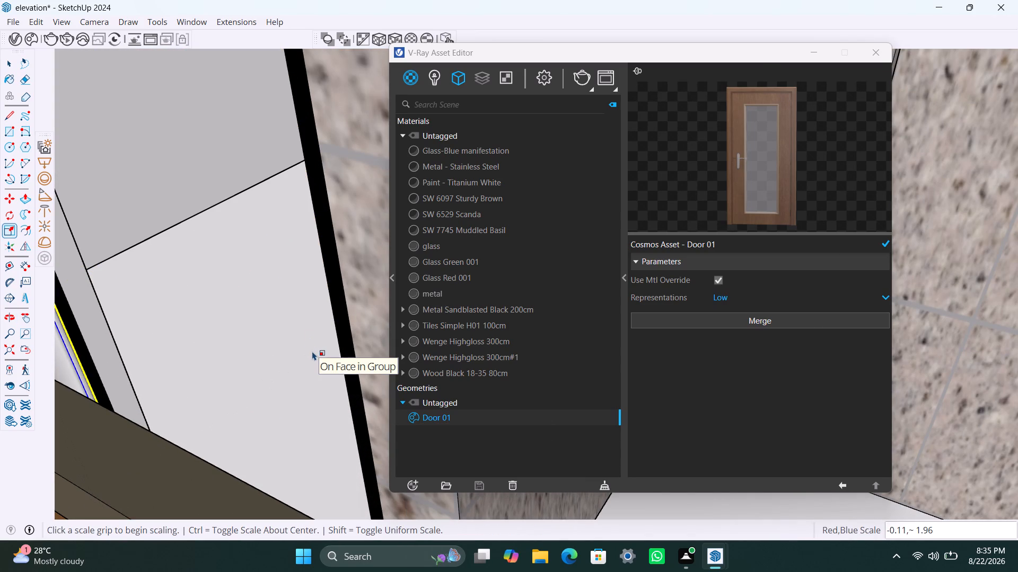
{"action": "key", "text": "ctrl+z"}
Hide the slatted gate component in front of the house to expose the base of the ground-floor door opening.
{"action": "scroll", "coordinate": [274, 352], "scroll_direction": "down", "scroll_amount": 2}
{"action": "middle_click_drag", "start_coordinate": [299, 378], "coordinate": [261, 382]}
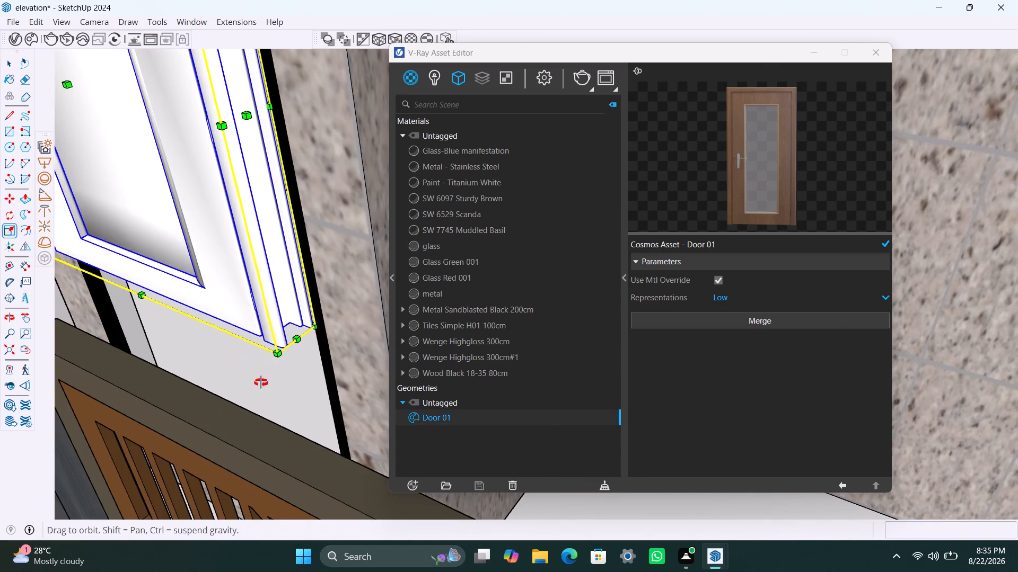
{"action": "middle_click_drag", "start_coordinate": [261, 382], "coordinate": [256, 317]}
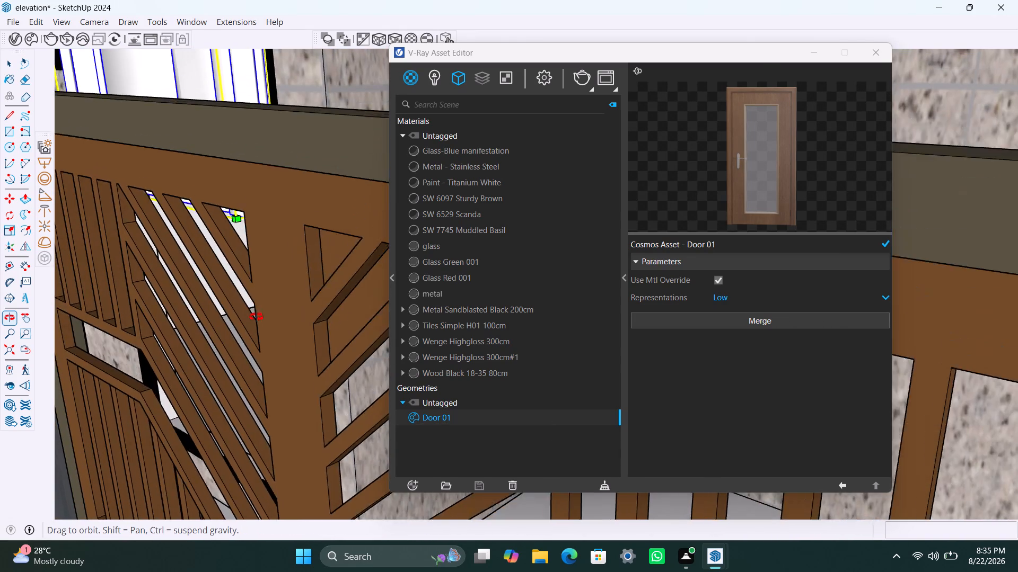
{"action": "middle_click_drag", "start_coordinate": [256, 317], "coordinate": [270, 376]}
{"action": "scroll", "coordinate": [236, 354], "scroll_direction": "up", "scroll_amount": 2}
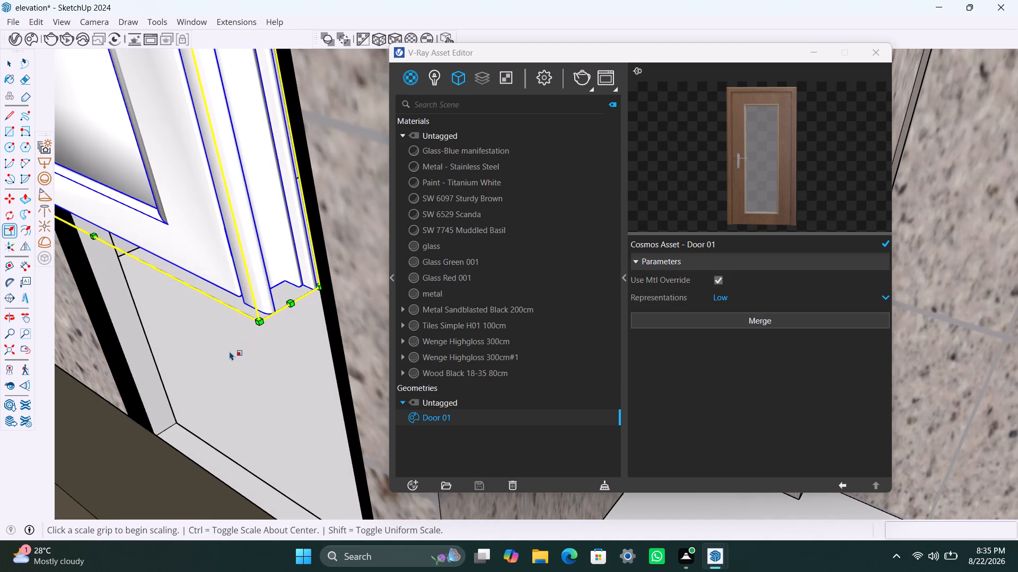
{"action": "scroll", "coordinate": [234, 368], "scroll_direction": "down", "scroll_amount": 10}
{"action": "key", "text": "space"}
{"action": "left_click", "coordinate": [257, 422]}
{"action": "right_click", "coordinate": [259, 424]}
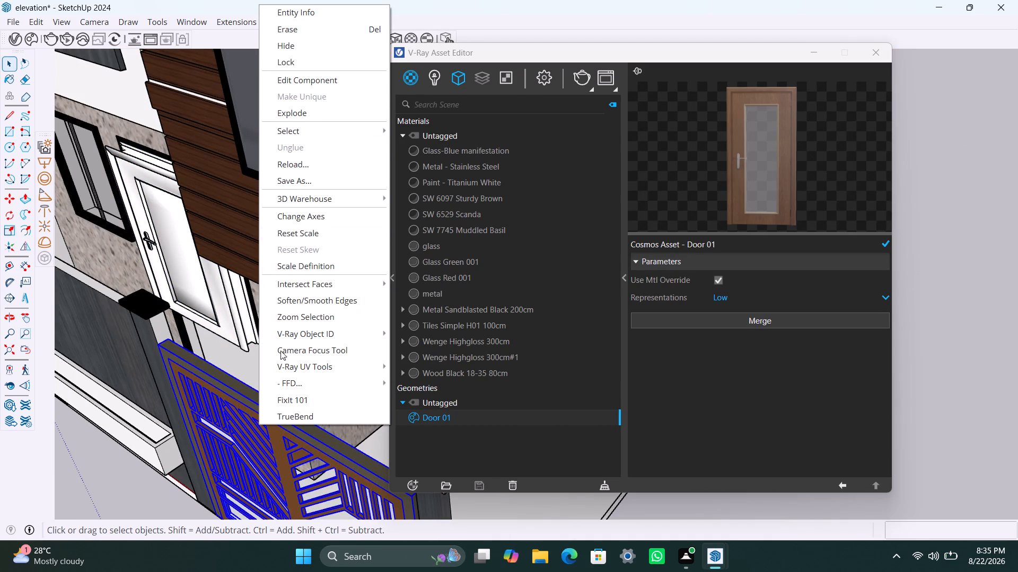
{"action": "scroll", "coordinate": [257, 422], "scroll_direction": "down", "scroll_amount": 19}
{"action": "left_click", "coordinate": [76, 485]}
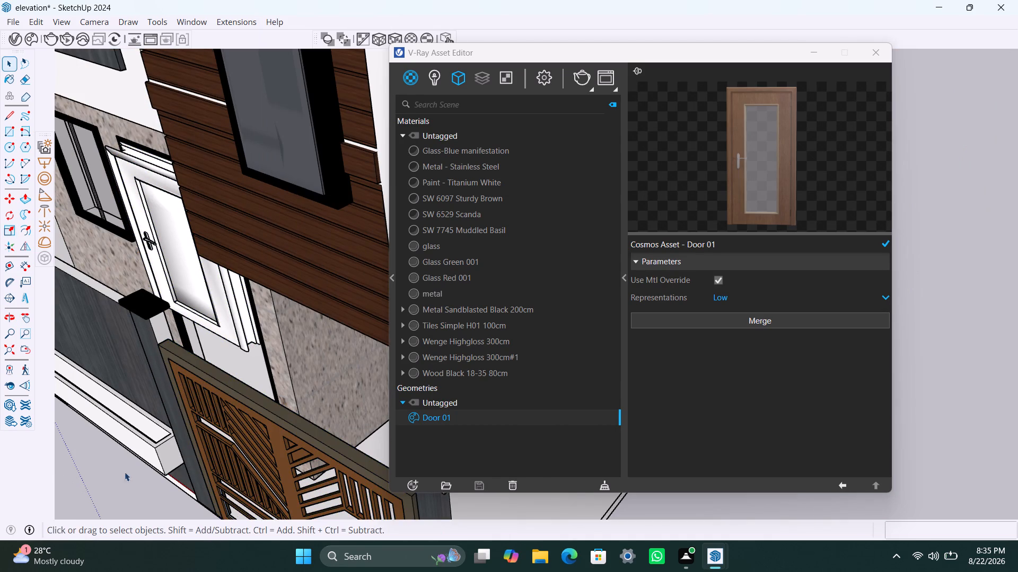
{"action": "left_click", "coordinate": [213, 405]}
{"action": "right_click", "coordinate": [213, 404]}
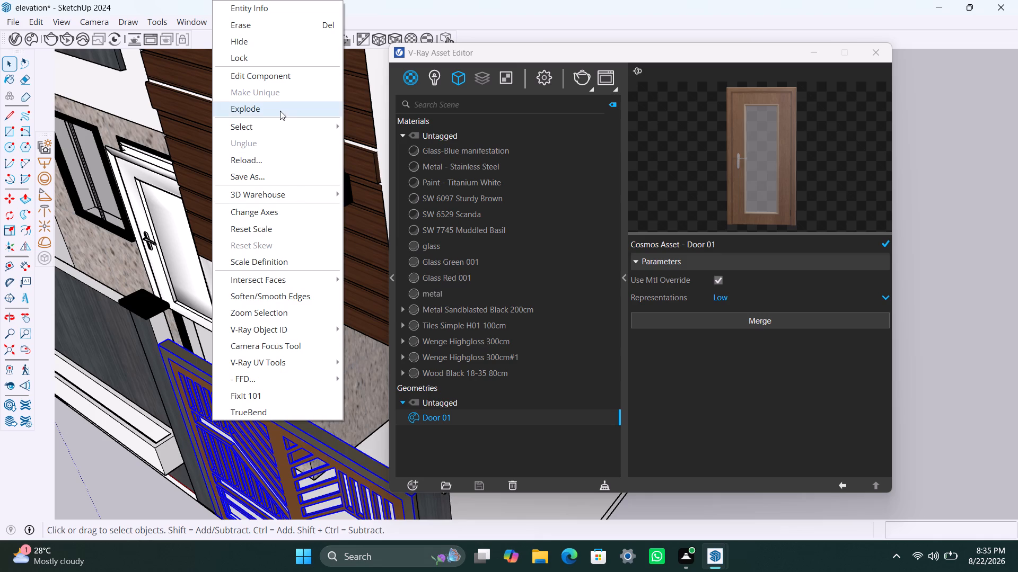
{"action": "left_click", "coordinate": [274, 46]}
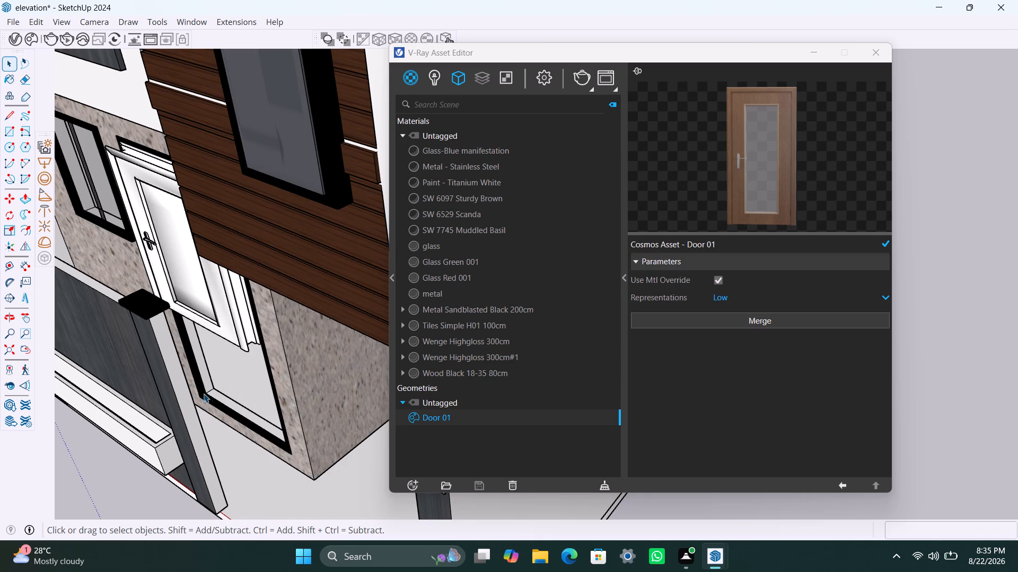
Stretch the ground-floor door downward from its bottom along the blue axis, by about 1.19 and another 1.45.
{"action": "scroll", "coordinate": [214, 366], "scroll_direction": "up", "scroll_amount": 4}
{"action": "middle_click_drag", "start_coordinate": [227, 369], "coordinate": [214, 123]}
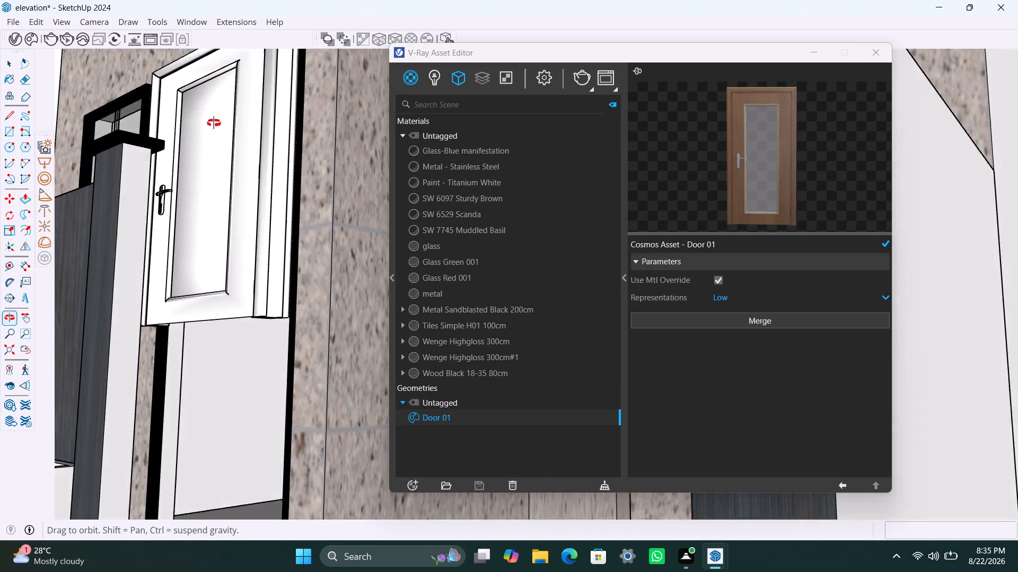
{"action": "middle_click_drag", "start_coordinate": [214, 123], "coordinate": [214, 122]}
{"action": "scroll", "coordinate": [215, 354], "scroll_direction": "up", "scroll_amount": 3}
{"action": "middle_click_drag", "start_coordinate": [213, 342], "coordinate": [214, 289]}
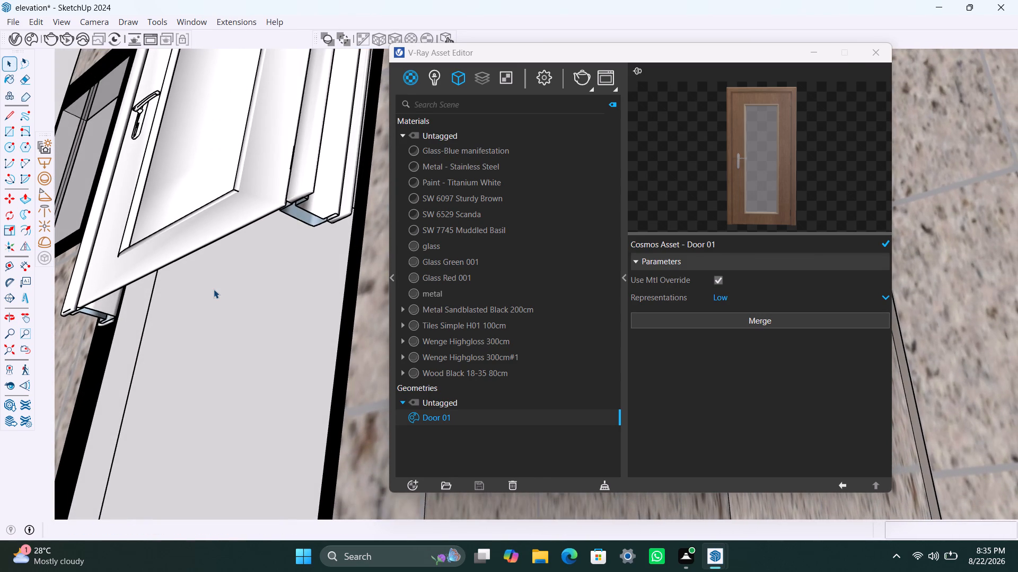
{"action": "key", "text": "s"}
{"action": "key", "text": "space"}
{"action": "key", "text": "s"}
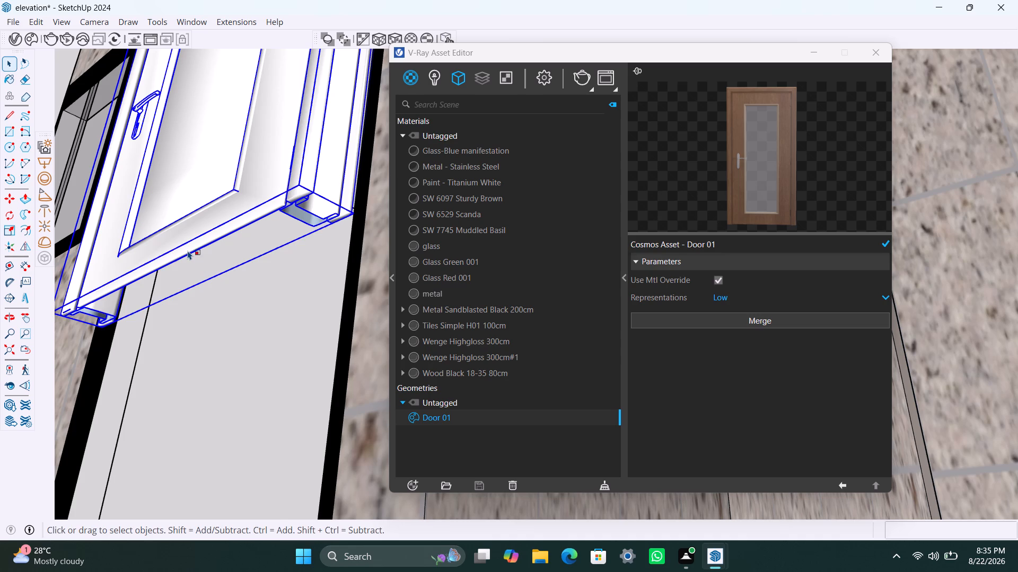
{"action": "left_click_drag", "start_coordinate": [183, 269], "coordinate": [174, 363]}
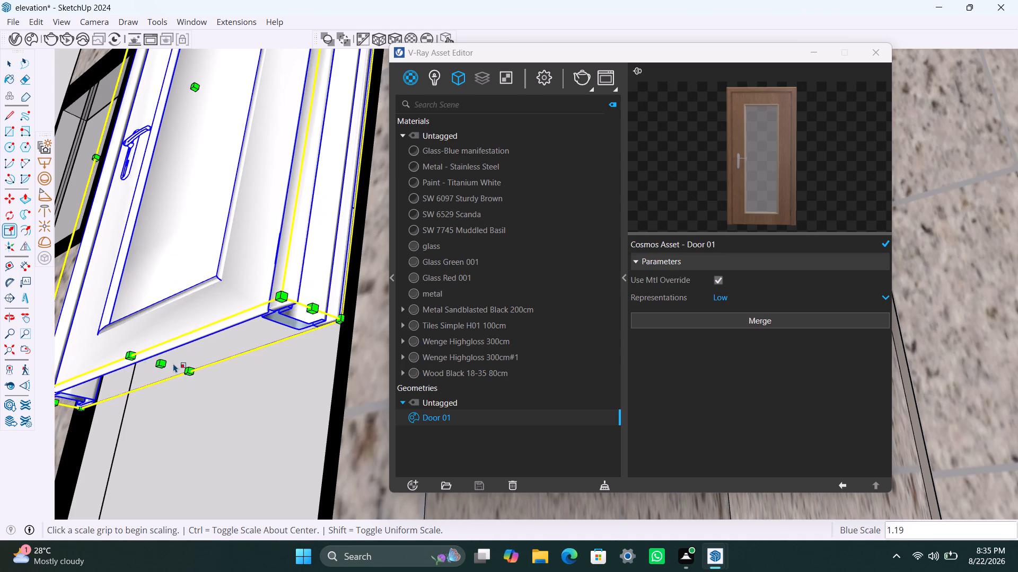
{"action": "scroll", "coordinate": [173, 363], "scroll_direction": "down", "scroll_amount": 11}
{"action": "left_click_drag", "start_coordinate": [169, 365], "coordinate": [156, 436]}
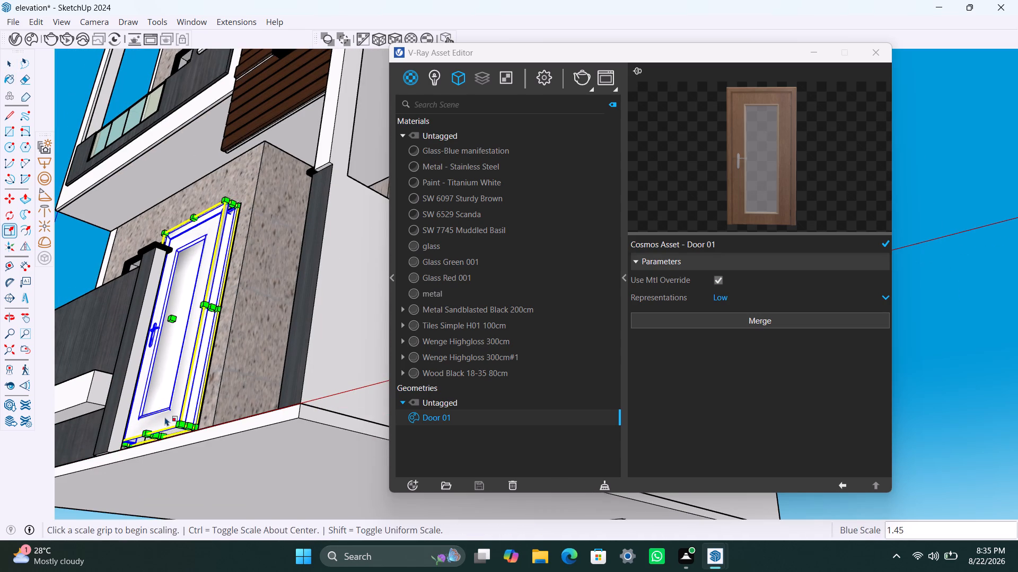
Scale the ground-floor door's bottom by about 1.05 along the blue axis to meet the base of the opening.
{"action": "middle_click_drag", "start_coordinate": [166, 416], "coordinate": [142, 494]}
{"action": "scroll", "coordinate": [186, 448], "scroll_direction": "up", "scroll_amount": 4}
{"action": "middle_click_drag", "start_coordinate": [191, 442], "coordinate": [192, 437]}
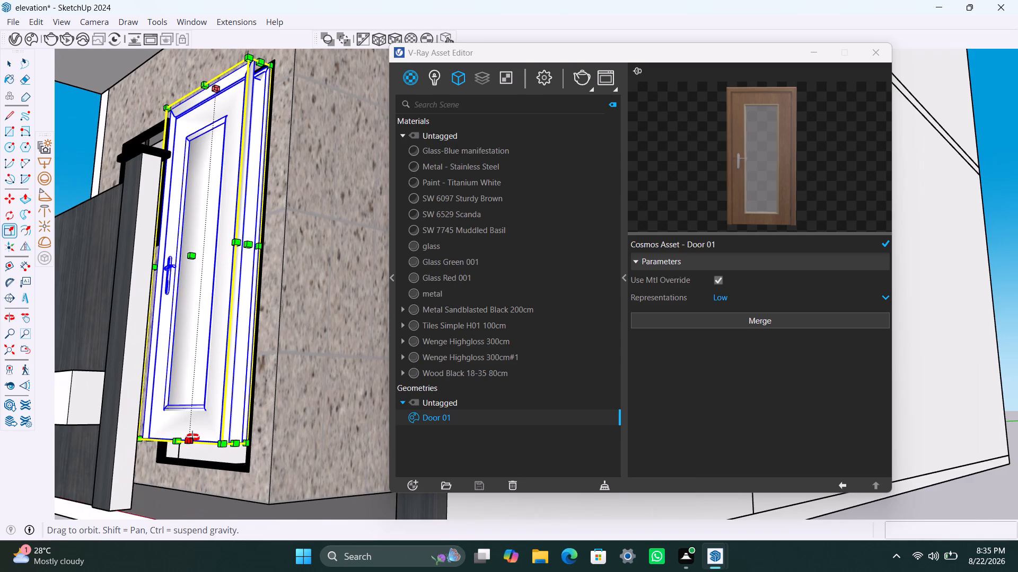
{"action": "middle_click_drag", "start_coordinate": [192, 437], "coordinate": [195, 423]}
{"action": "left_click_drag", "start_coordinate": [187, 438], "coordinate": [190, 457]}
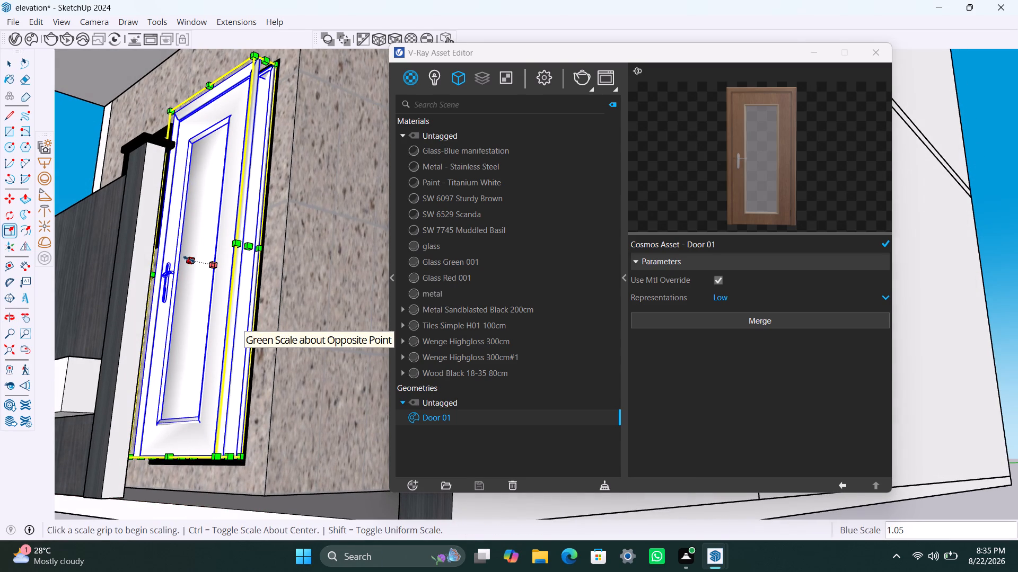
Scale the ground-floor door from its front face along the green axis to reduce its depth and fit inside the opening frame.
{"action": "left_click_drag", "start_coordinate": [191, 259], "coordinate": [210, 266]}
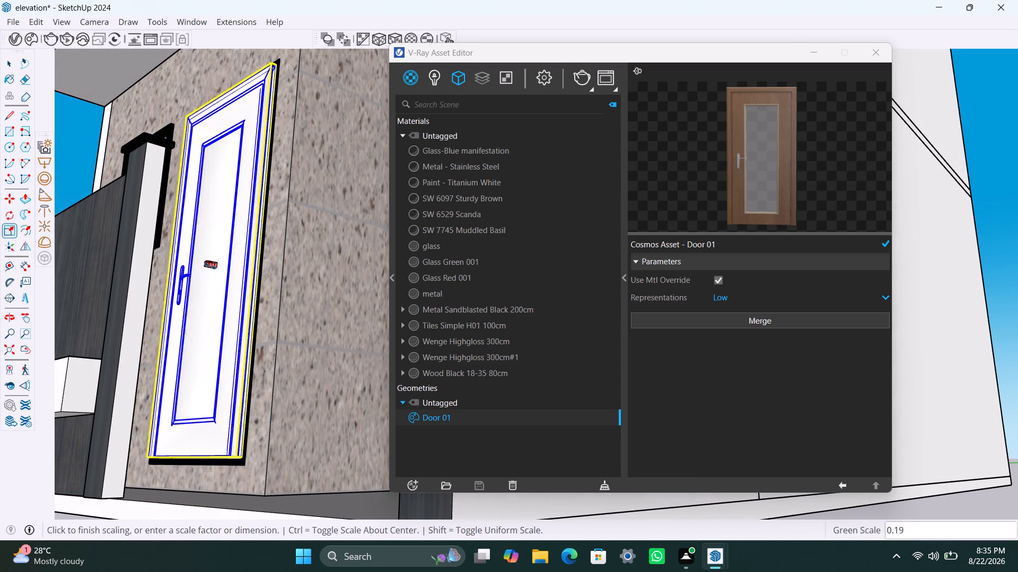
{"action": "left_click_drag", "start_coordinate": [210, 266], "coordinate": [216, 270]}
{"action": "key", "text": "space"}
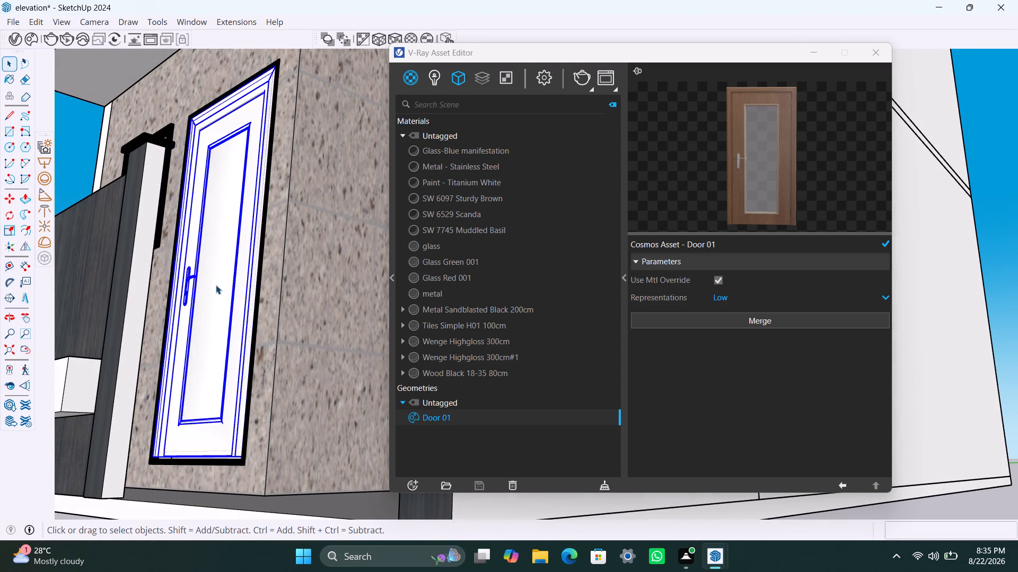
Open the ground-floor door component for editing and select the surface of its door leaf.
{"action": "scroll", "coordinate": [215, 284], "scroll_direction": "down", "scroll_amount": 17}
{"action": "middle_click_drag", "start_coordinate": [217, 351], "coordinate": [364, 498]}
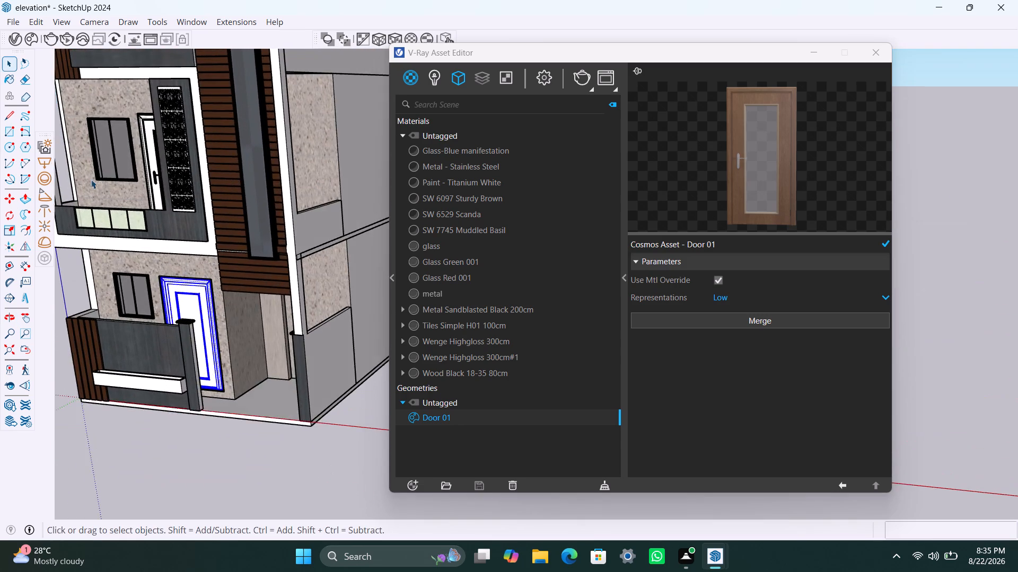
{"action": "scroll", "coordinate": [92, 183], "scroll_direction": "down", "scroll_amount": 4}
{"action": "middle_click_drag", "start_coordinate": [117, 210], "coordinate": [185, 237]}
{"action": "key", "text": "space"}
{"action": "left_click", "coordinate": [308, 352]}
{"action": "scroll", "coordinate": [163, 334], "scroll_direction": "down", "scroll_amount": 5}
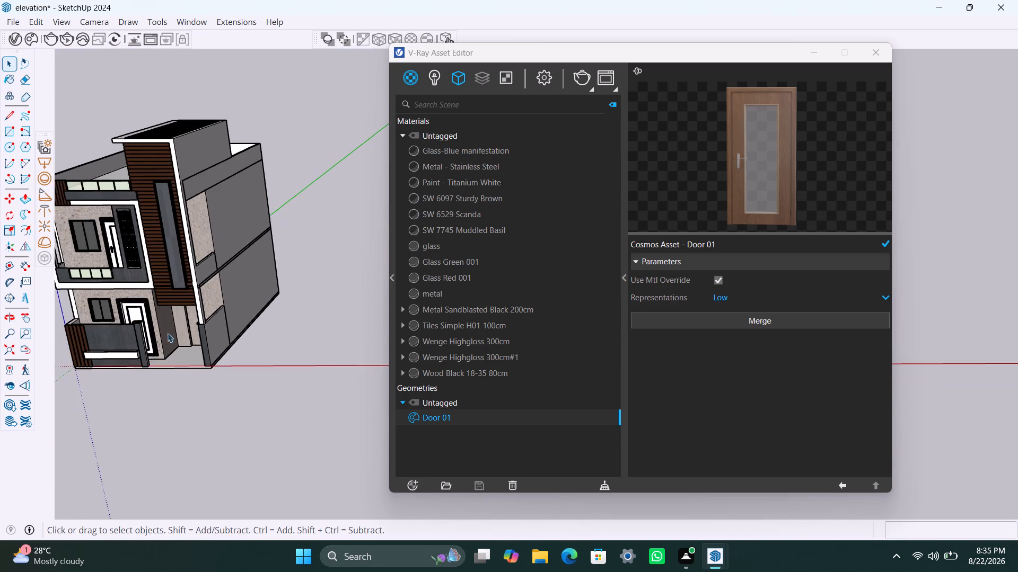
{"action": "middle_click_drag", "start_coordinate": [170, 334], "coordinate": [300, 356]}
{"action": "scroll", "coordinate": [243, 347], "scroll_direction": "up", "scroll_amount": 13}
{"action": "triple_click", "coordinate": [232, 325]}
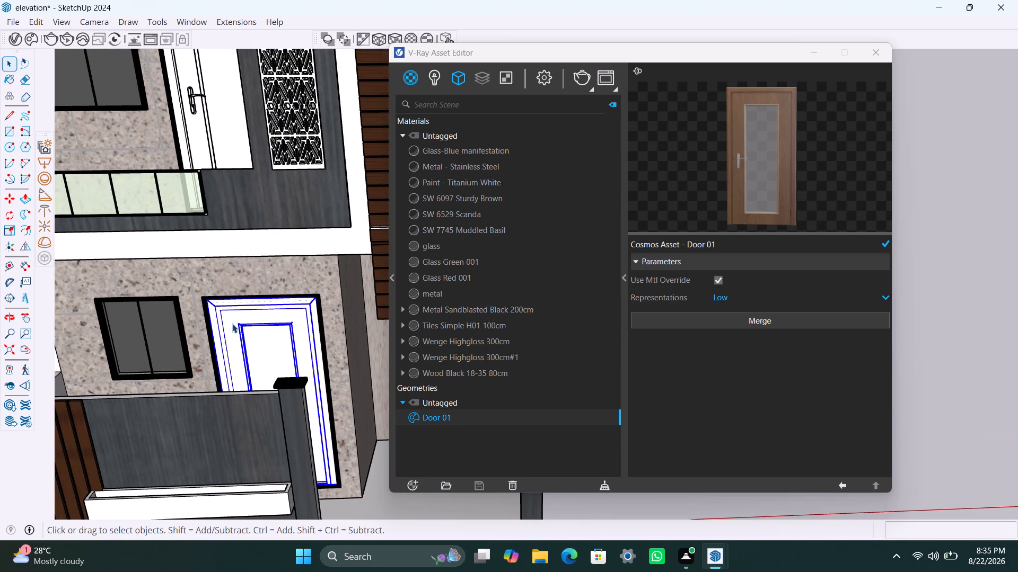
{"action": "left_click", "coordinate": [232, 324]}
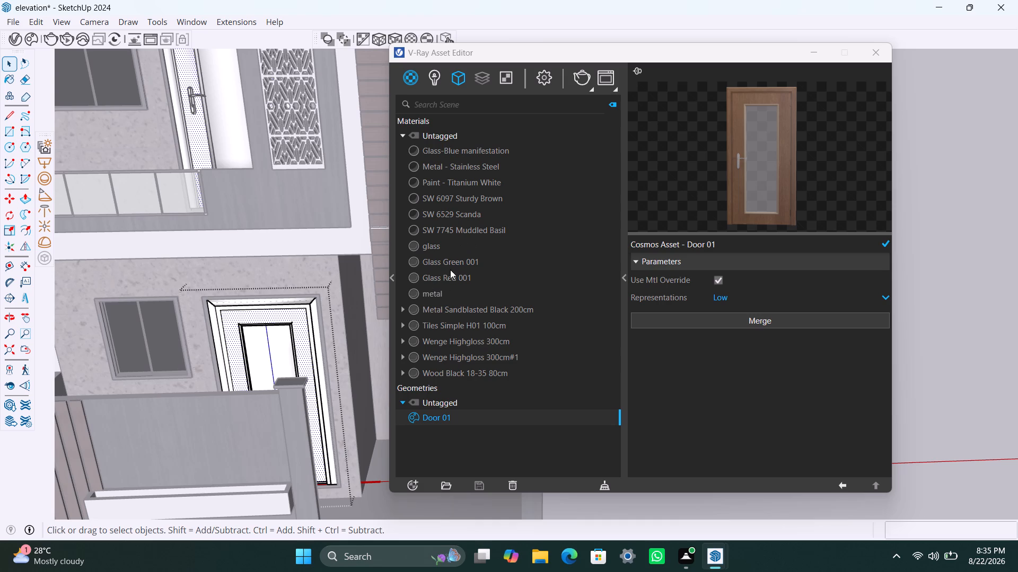
Delete the duplicate material Wenge Highgloss 300cm#1 from the scene materials and put the V-Ray Asset Editor away.
{"action": "left_click", "coordinate": [452, 357]}
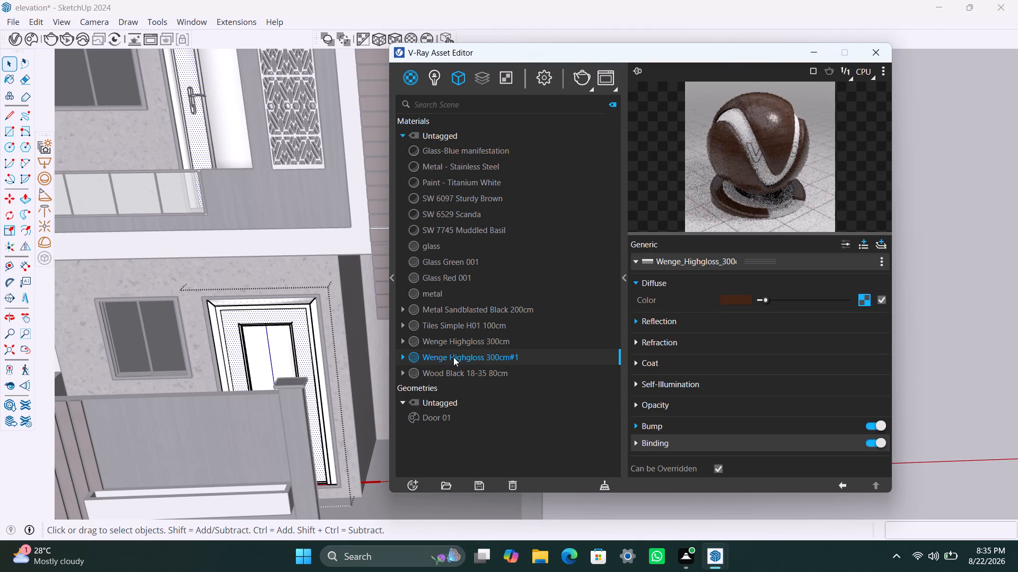
{"action": "right_click", "coordinate": [455, 354]}
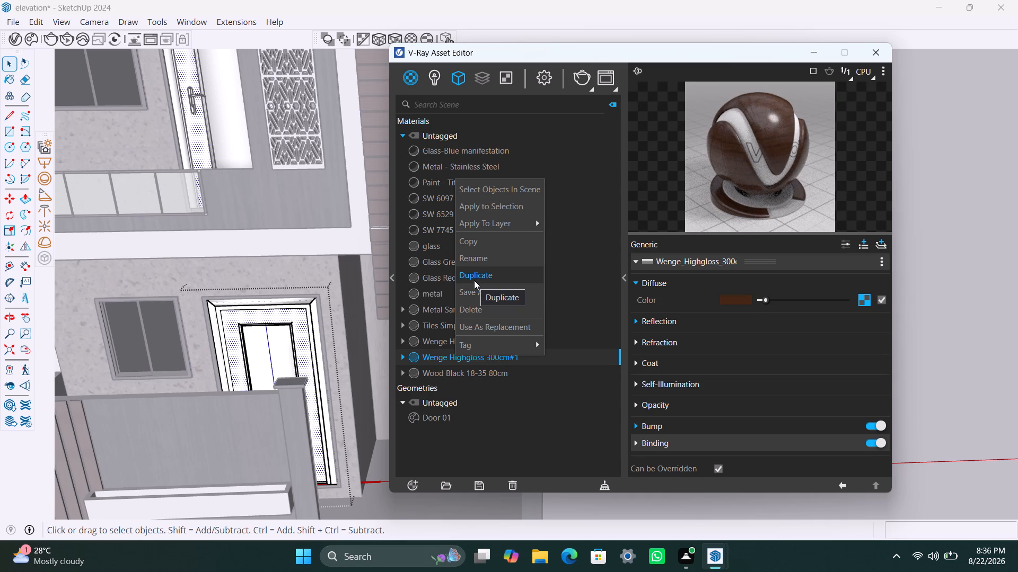
{"action": "left_click", "coordinate": [477, 308]}
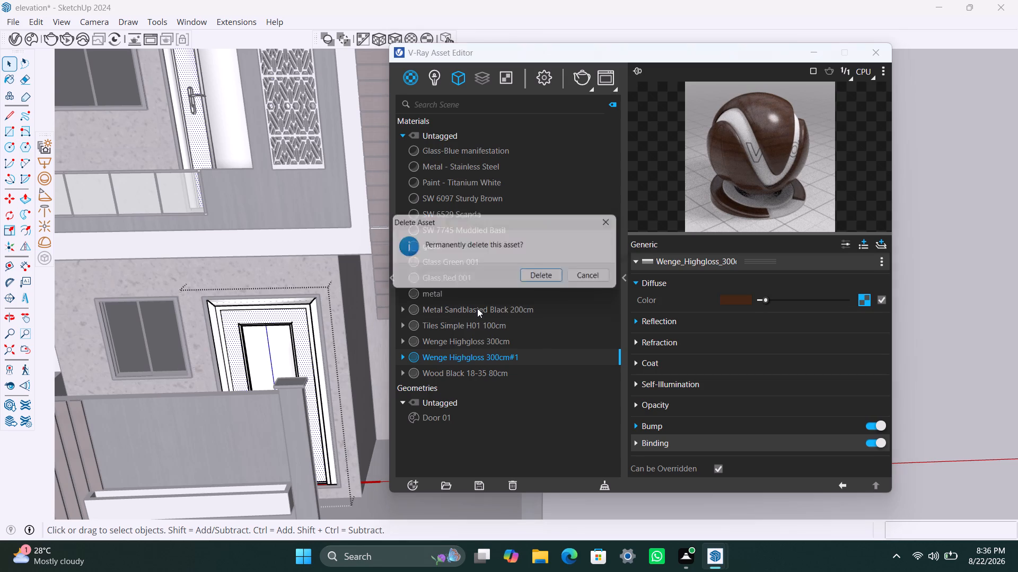
{"action": "left_click", "coordinate": [538, 282]}
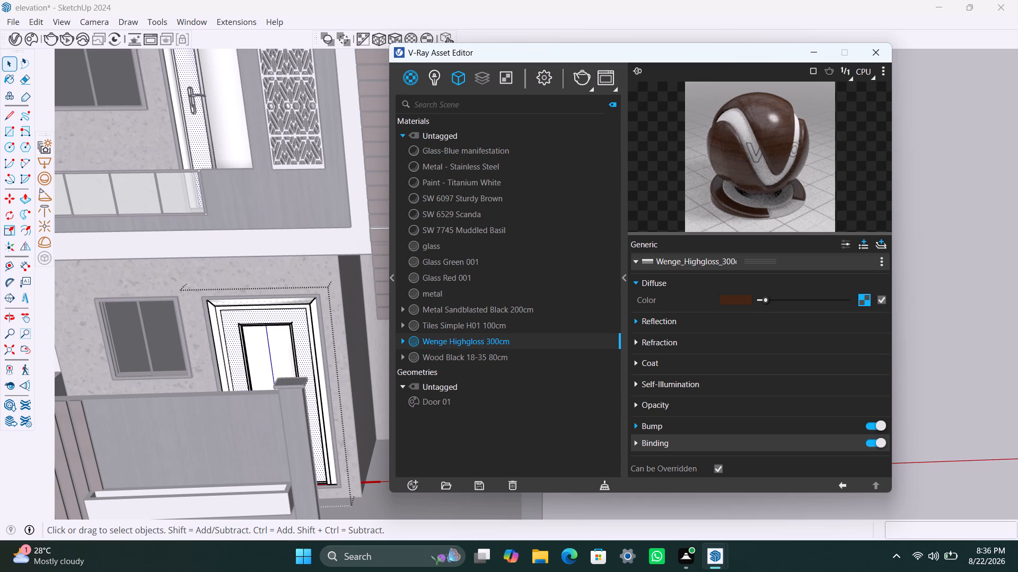
{"action": "left_click", "coordinate": [821, 51]}
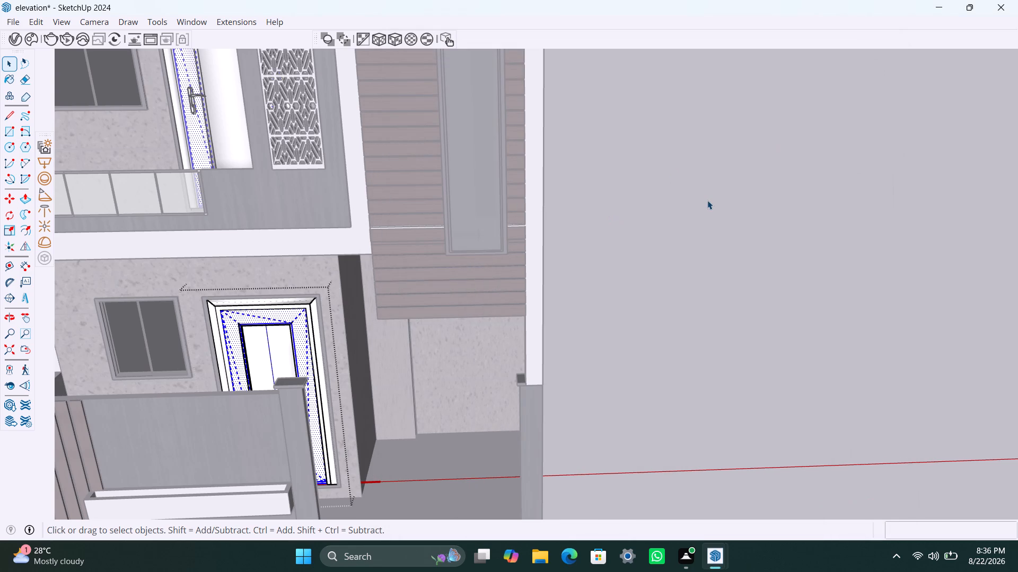
Leave the door component's editing mode and save the elevation model.
{"action": "left_click", "coordinate": [709, 200]}
{"action": "left_click", "coordinate": [713, 198]}
{"action": "double_click", "coordinate": [713, 198]}
{"action": "scroll", "coordinate": [510, 301], "scroll_direction": "down", "scroll_amount": 9}
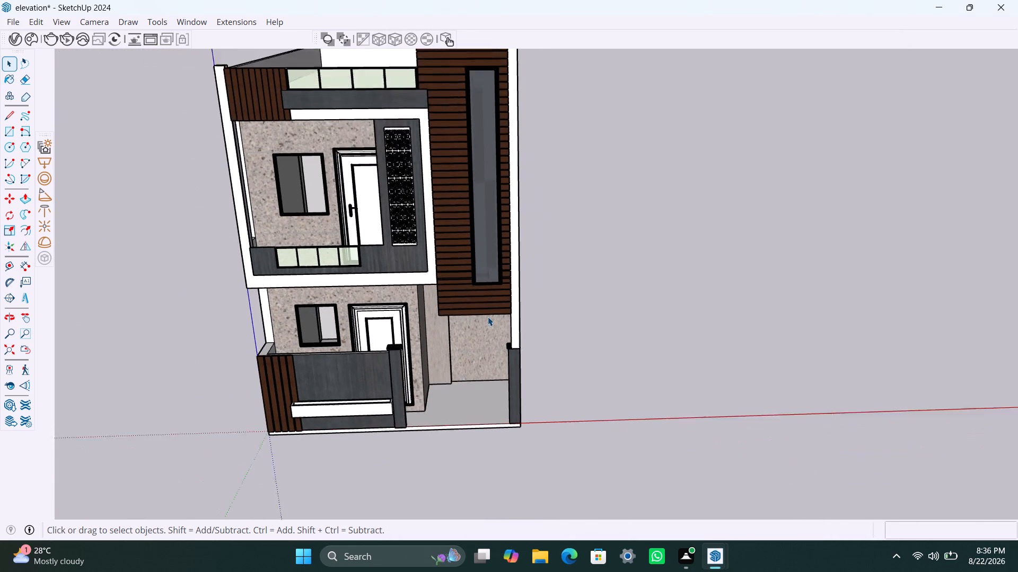
{"action": "key", "text": "ctrl+s"}
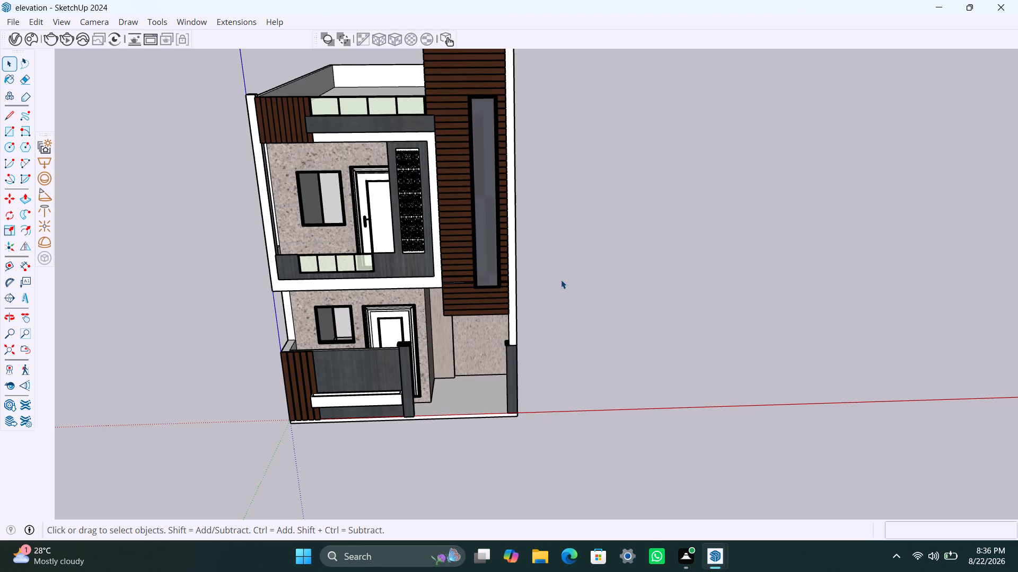
Scale the upper-floor door slightly in depth from its front face so it sits back within its black frame.
{"action": "scroll", "coordinate": [347, 214], "scroll_direction": "up", "scroll_amount": 7}
{"action": "middle_click_drag", "start_coordinate": [367, 205], "coordinate": [373, 213]}
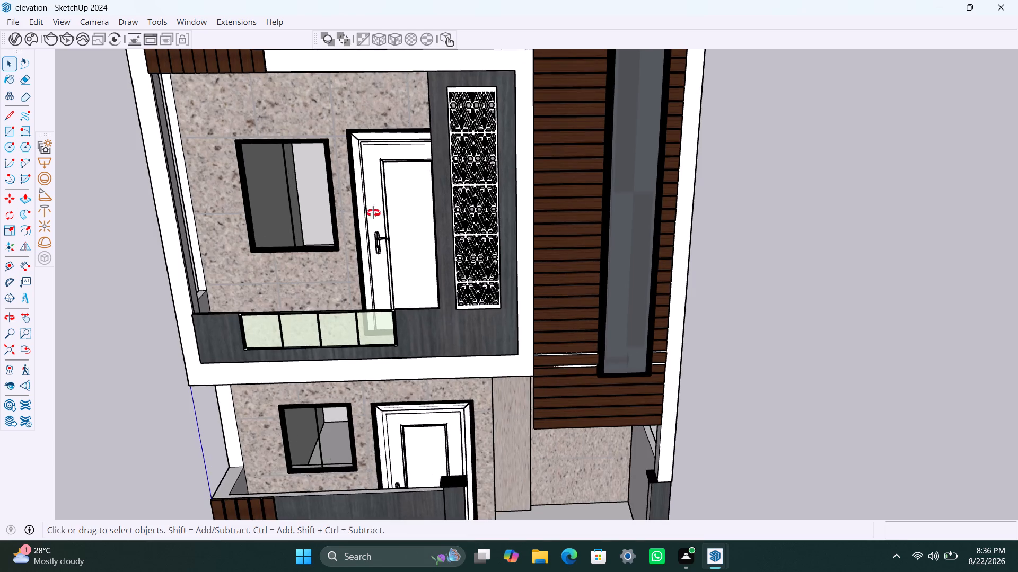
{"action": "middle_click_drag", "start_coordinate": [373, 213], "coordinate": [414, 316]}
{"action": "scroll", "coordinate": [396, 210], "scroll_direction": "up", "scroll_amount": 4}
{"action": "left_click", "coordinate": [380, 191]}
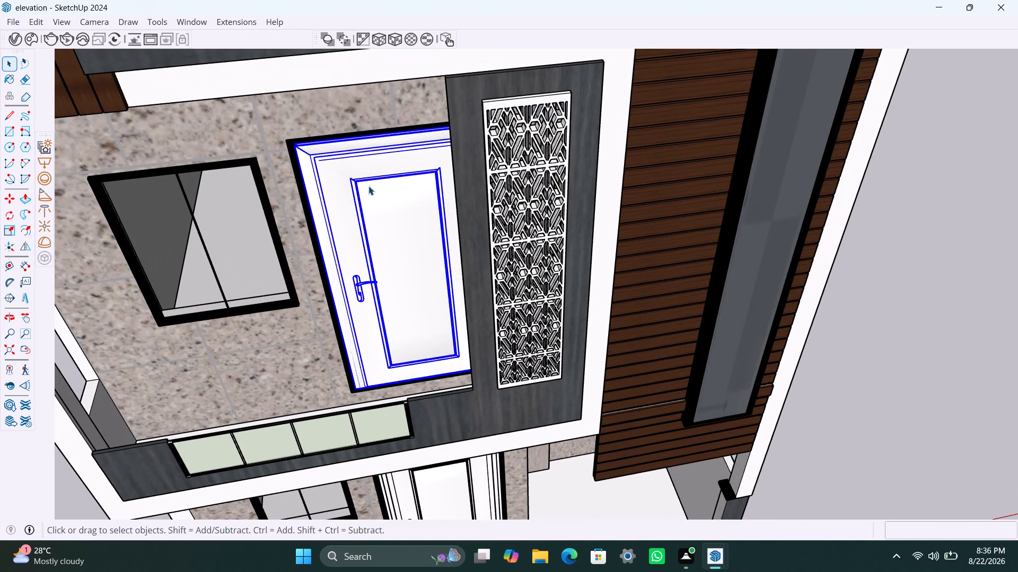
{"action": "key", "text": "s"}
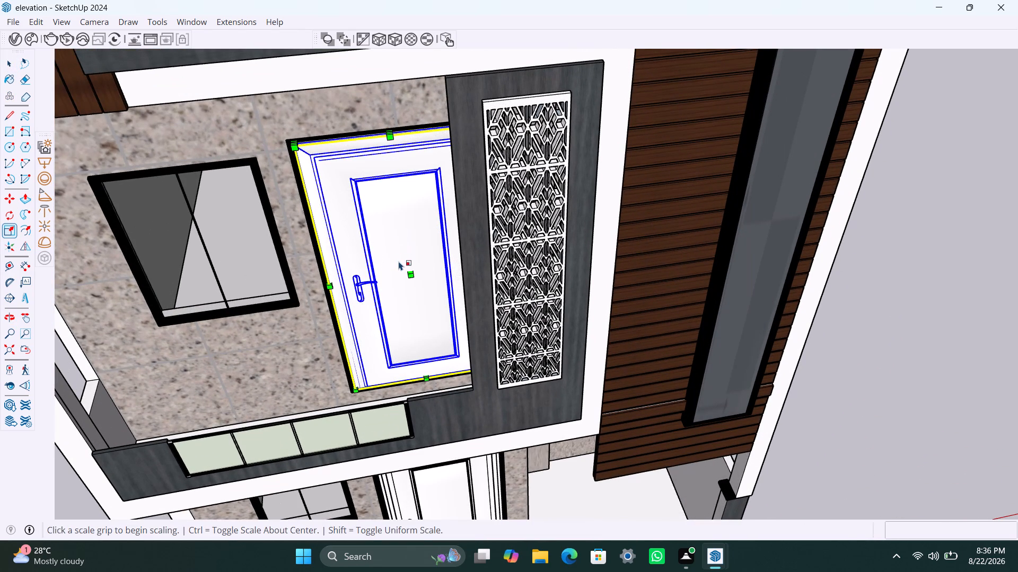
{"action": "left_click_drag", "start_coordinate": [409, 273], "coordinate": [411, 267]}
{"action": "key", "text": "space"}
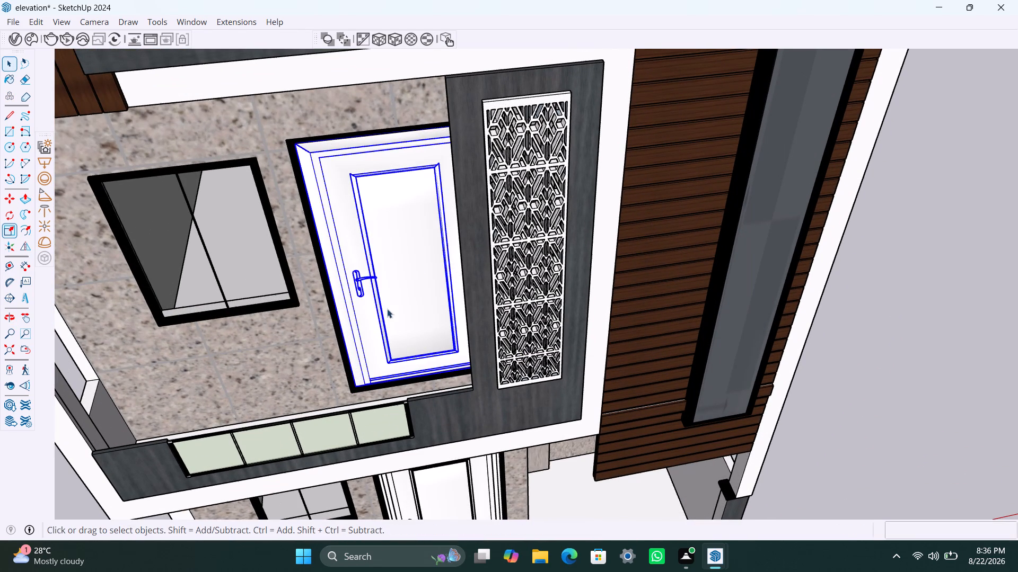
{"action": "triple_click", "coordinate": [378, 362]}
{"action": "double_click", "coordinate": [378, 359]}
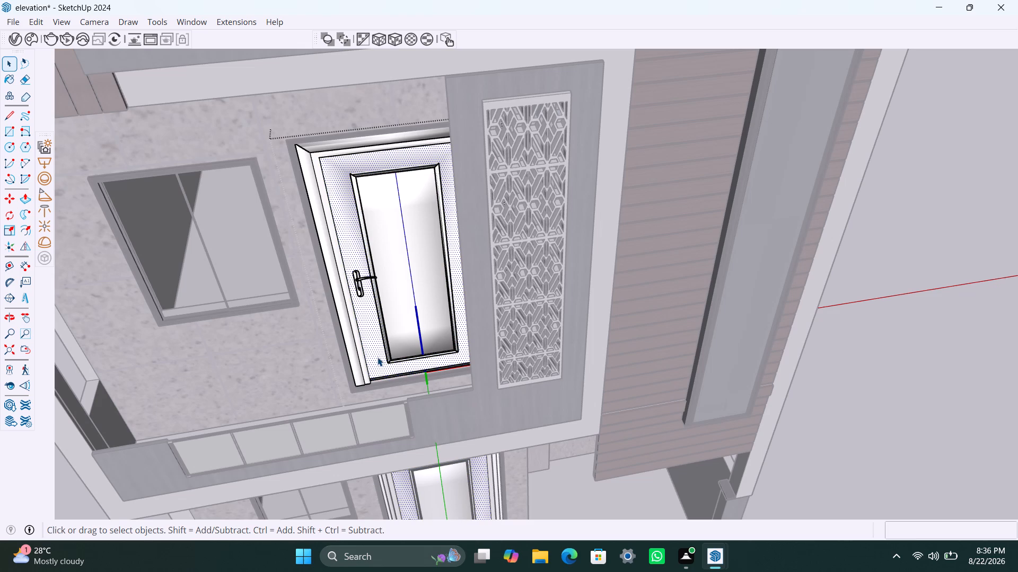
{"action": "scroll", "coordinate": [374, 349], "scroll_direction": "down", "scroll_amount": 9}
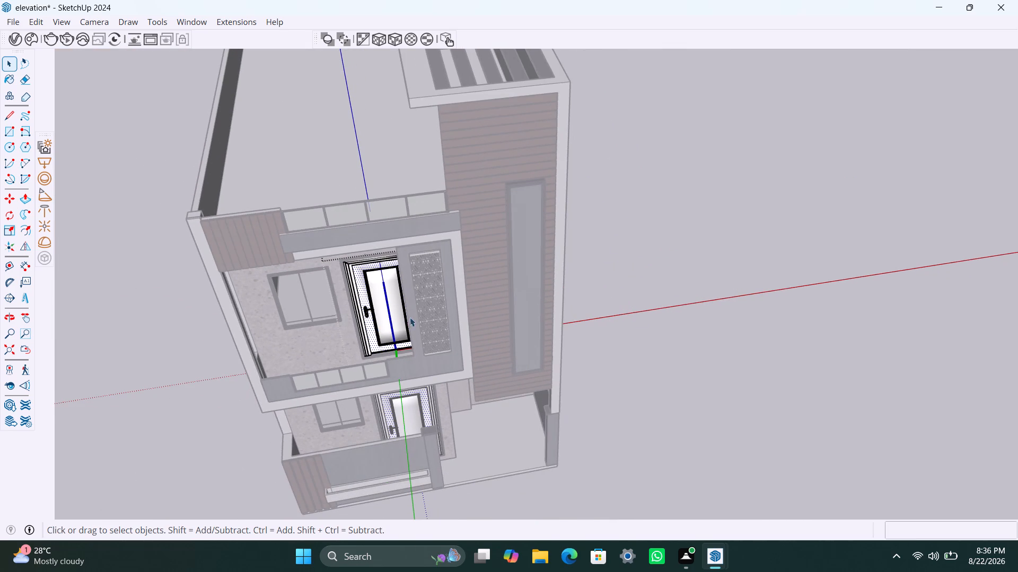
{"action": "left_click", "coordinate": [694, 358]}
Apply the Glass Red 001 material to the glass panel inside the upper-floor Door 01 component and leave its editing mode.
{"action": "left_click", "coordinate": [397, 318]}
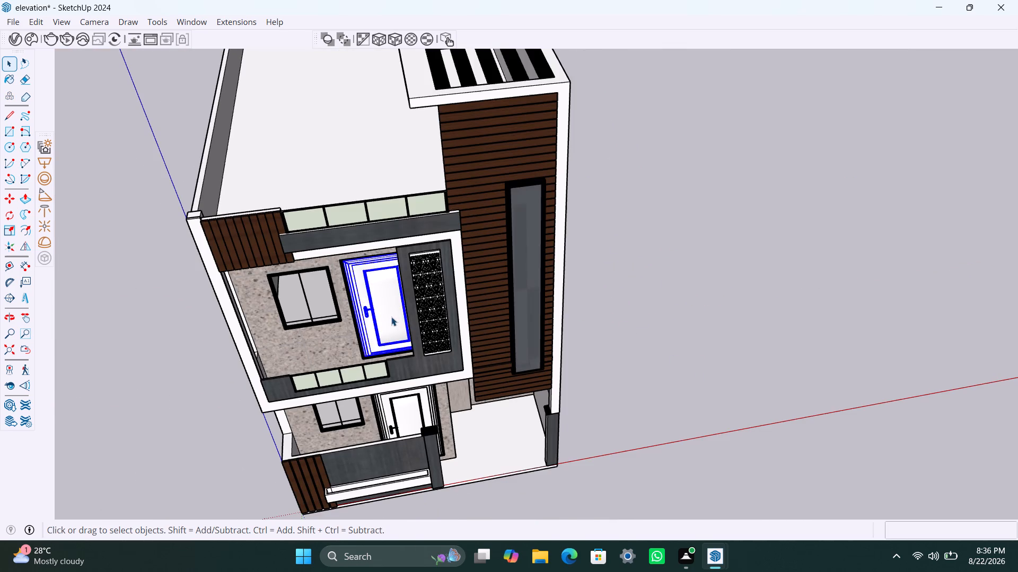
{"action": "triple_click", "coordinate": [391, 317]}
{"action": "left_click", "coordinate": [391, 316]}
{"action": "left_click", "coordinate": [389, 315]}
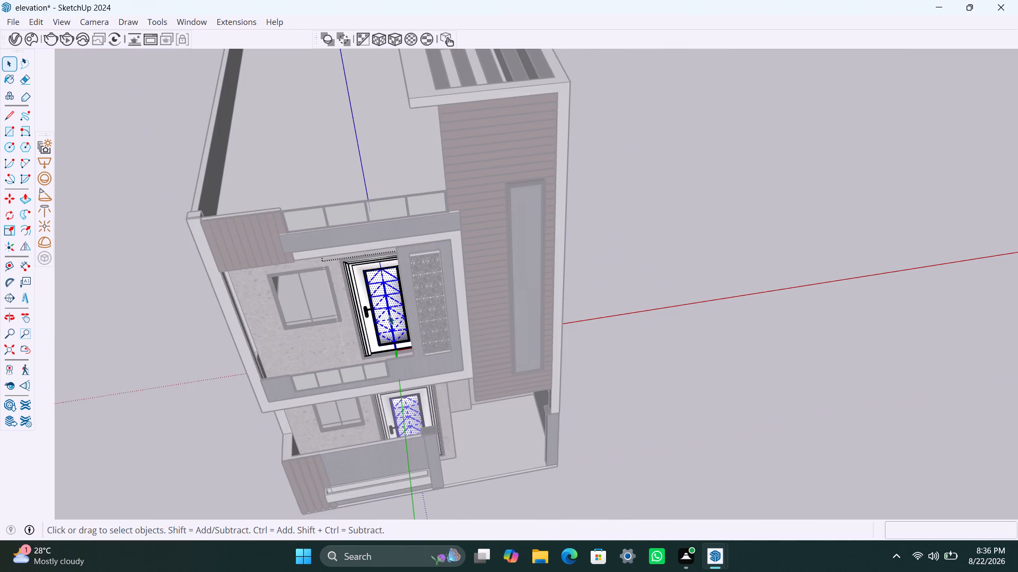
{"action": "right_click", "coordinate": [384, 314]}
{"action": "double_click", "coordinate": [383, 315]}
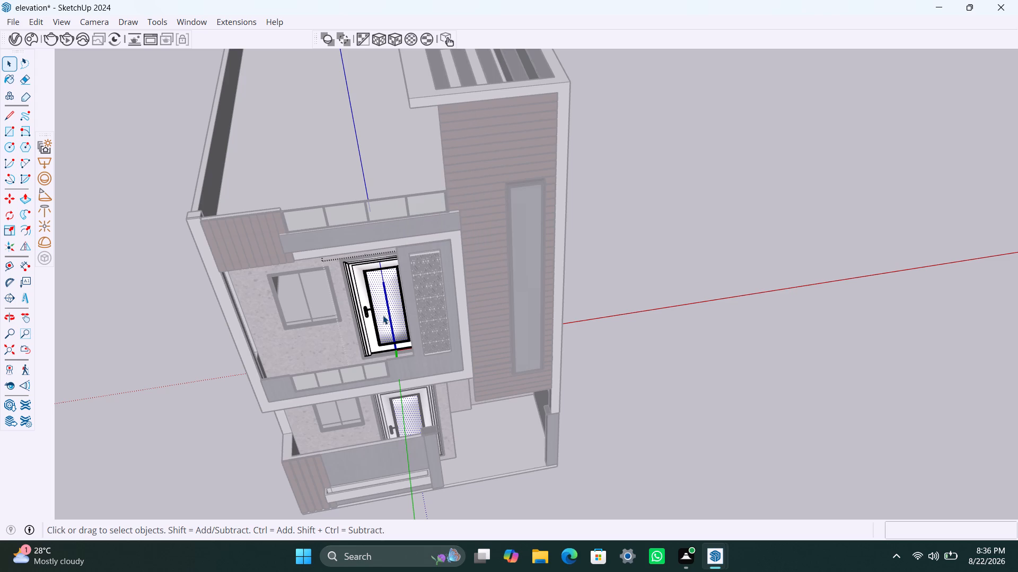
{"action": "left_click", "coordinate": [16, 40]}
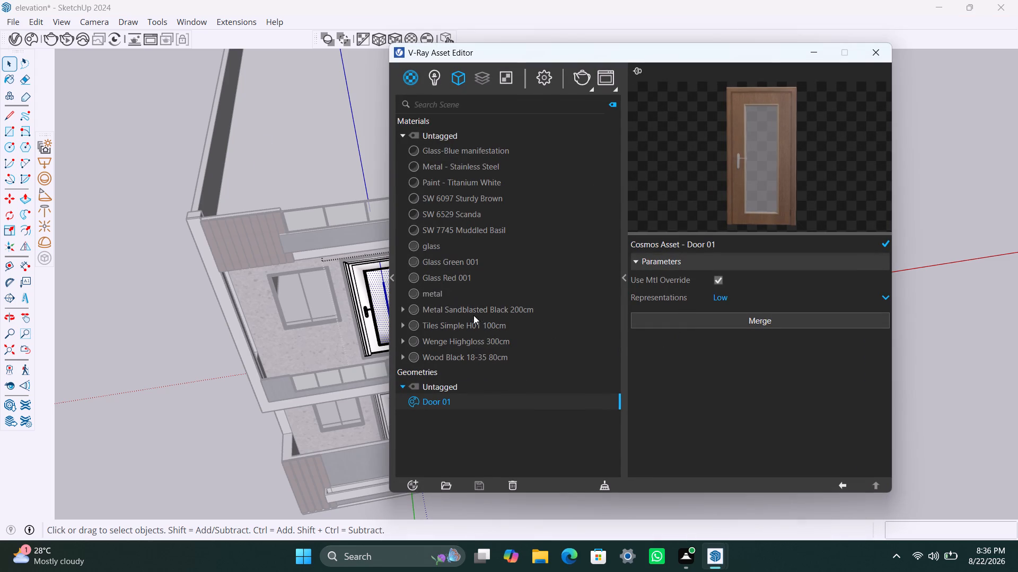
{"action": "left_click", "coordinate": [464, 276]}
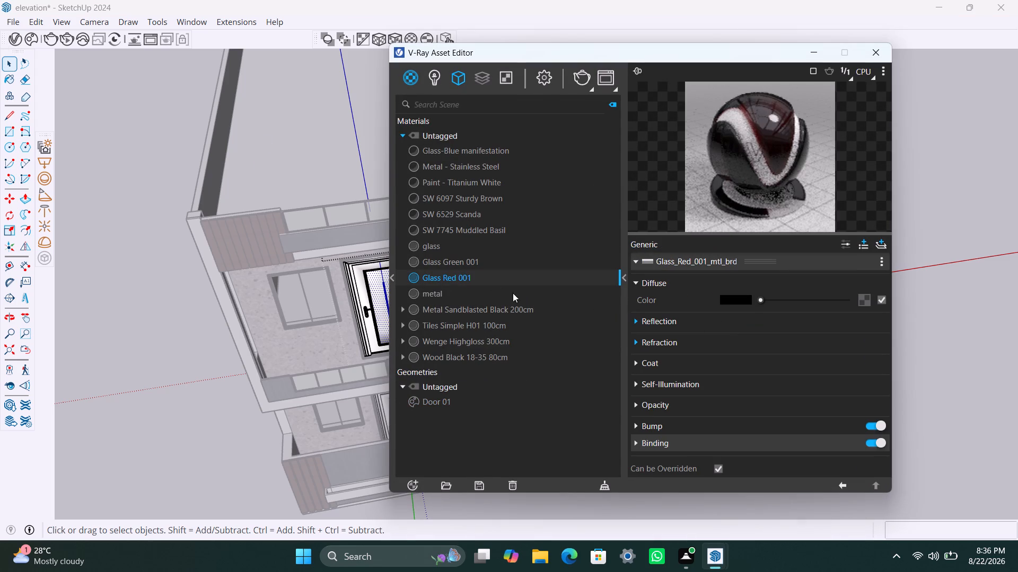
{"action": "right_click", "coordinate": [466, 273]}
{"action": "left_click", "coordinate": [512, 296]}
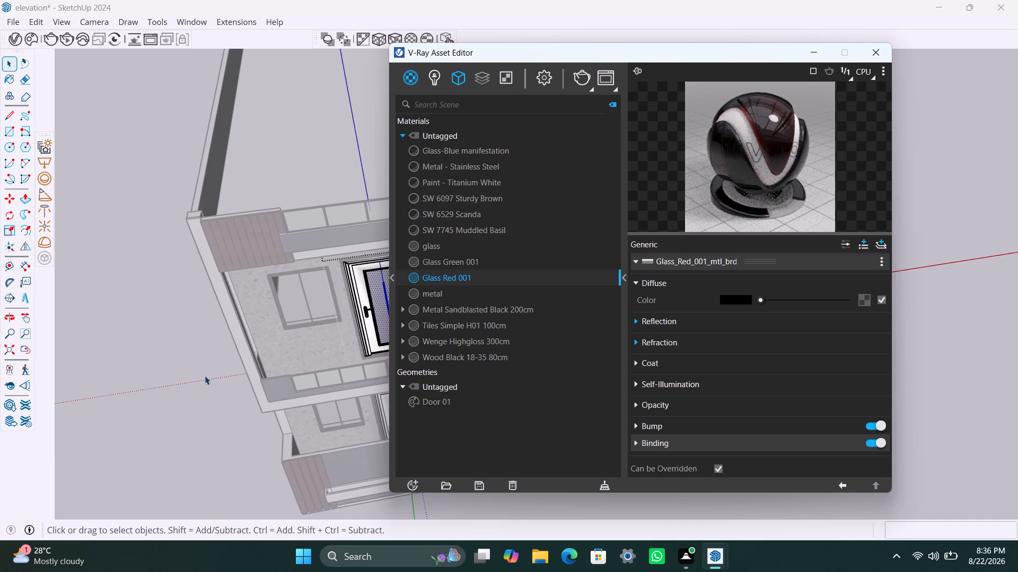
{"action": "left_click", "coordinate": [188, 377]}
Apply the Glass Red 001 material to the glass panel inside the ground-floor Door 01 component and leave its editing mode.
{"action": "scroll", "coordinate": [293, 392], "scroll_direction": "down", "scroll_amount": 4}
{"action": "triple_click", "coordinate": [375, 401]}
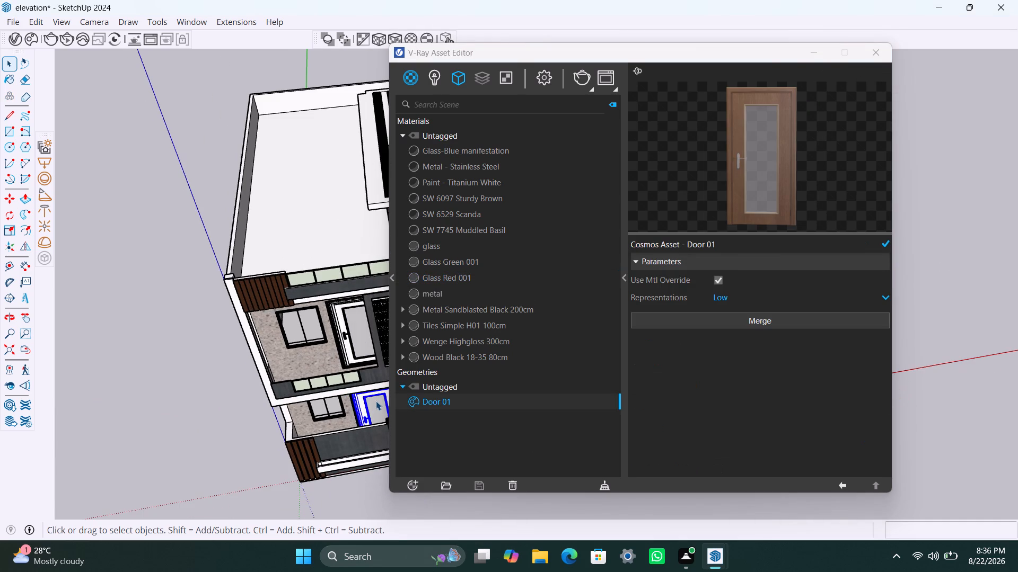
{"action": "left_click", "coordinate": [376, 401]}
{"action": "left_click", "coordinate": [375, 404]}
{"action": "triple_click", "coordinate": [375, 404]}
{"action": "double_click", "coordinate": [375, 404]}
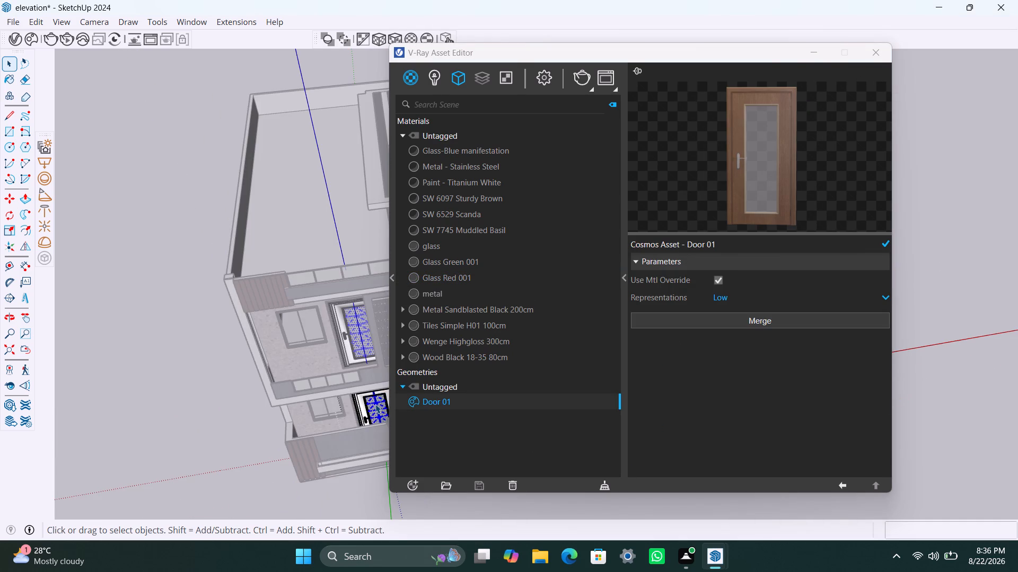
{"action": "triple_click", "coordinate": [378, 404]}
{"action": "double_click", "coordinate": [379, 404]}
{"action": "scroll", "coordinate": [379, 406], "scroll_direction": "up", "scroll_amount": 12}
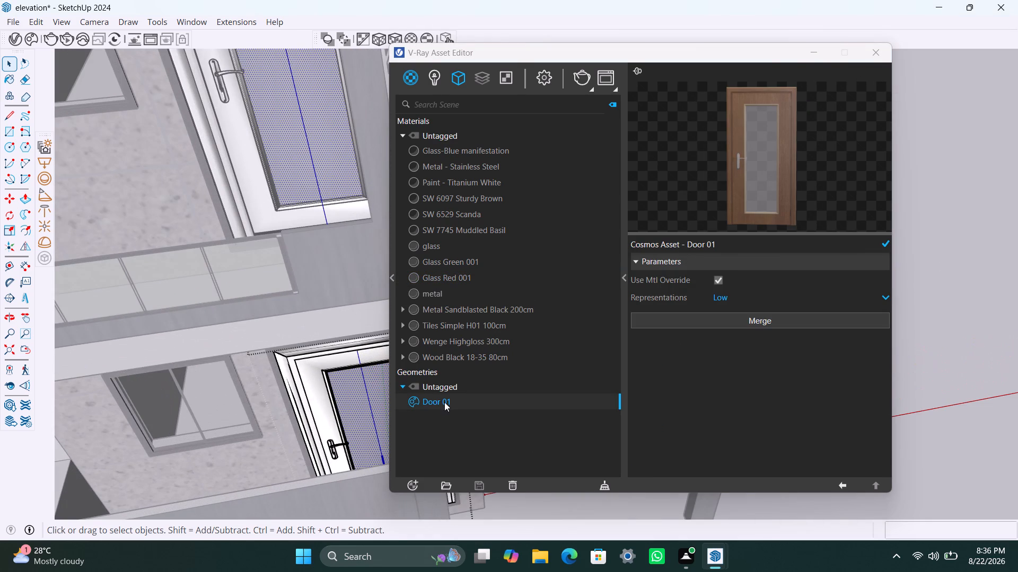
{"action": "left_click", "coordinate": [473, 275]}
{"action": "right_click", "coordinate": [473, 275]}
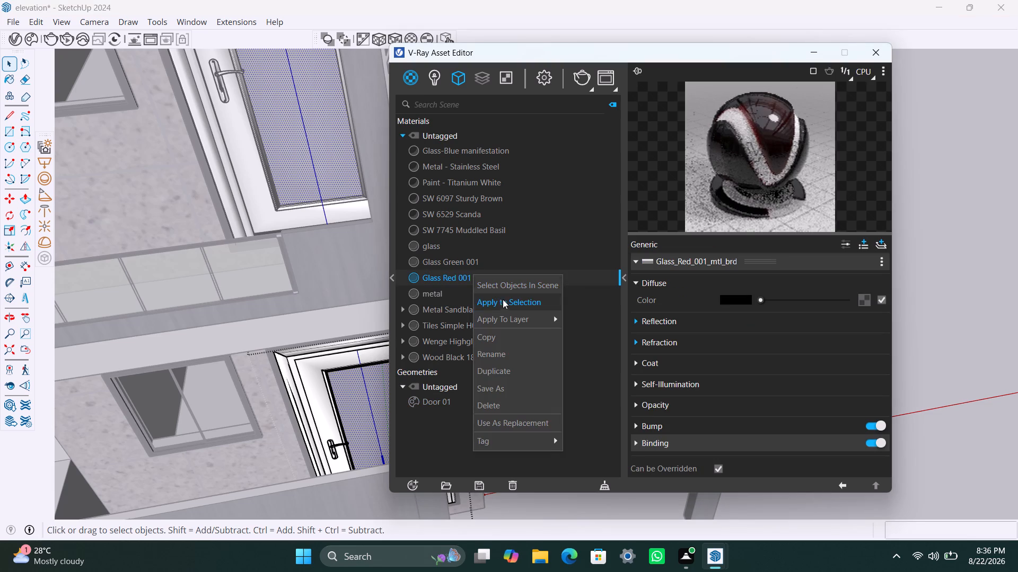
{"action": "left_click", "coordinate": [504, 306]}
{"action": "left_click", "coordinate": [346, 391]}
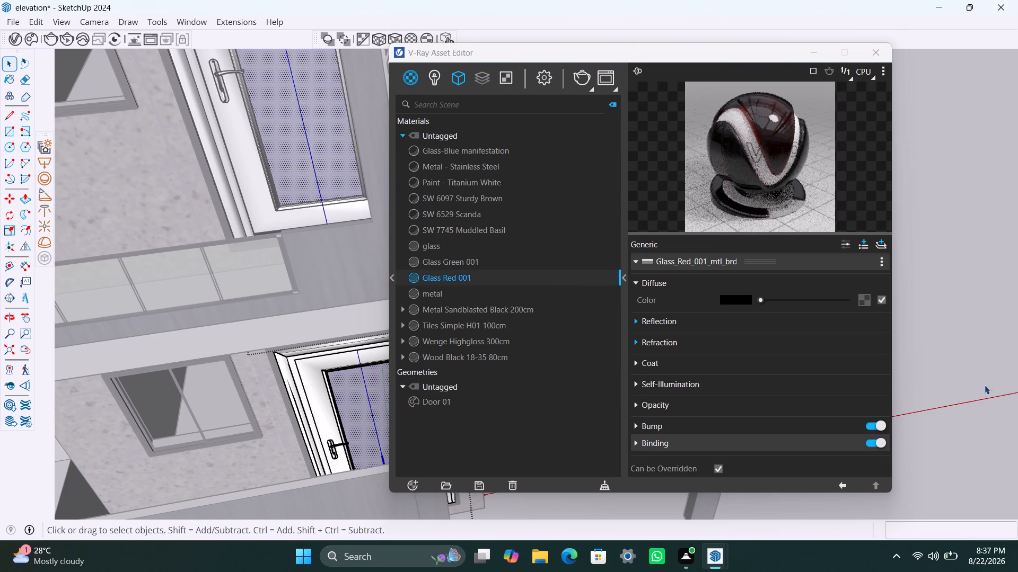
{"action": "triple_click", "coordinate": [992, 339]}
{"action": "double_click", "coordinate": [992, 339]}
Open the upper-floor Door 01 component for editing and select the front face of its door leaf around the glass.
{"action": "scroll", "coordinate": [341, 360], "scroll_direction": "down", "scroll_amount": 10}
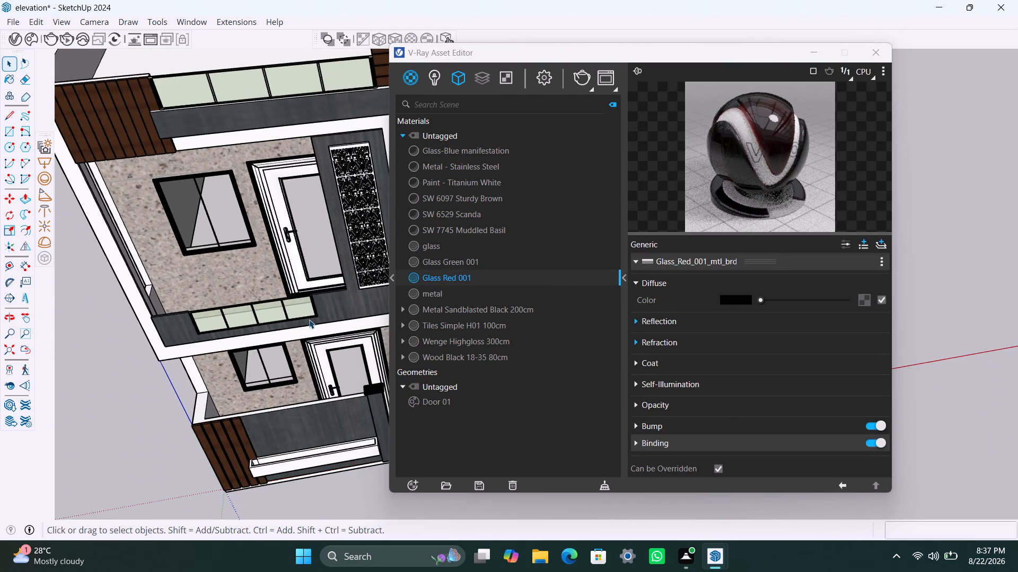
{"action": "middle_click_drag", "start_coordinate": [306, 314], "coordinate": [304, 231]}
{"action": "scroll", "coordinate": [291, 223], "scroll_direction": "up", "scroll_amount": 3}
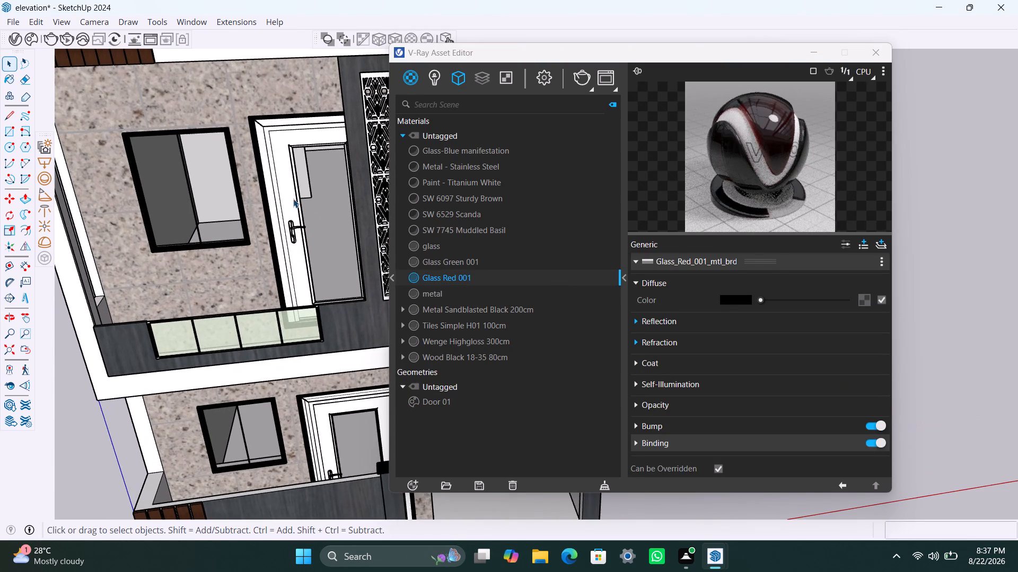
{"action": "left_click", "coordinate": [293, 198]}
{"action": "triple_click", "coordinate": [287, 191]}
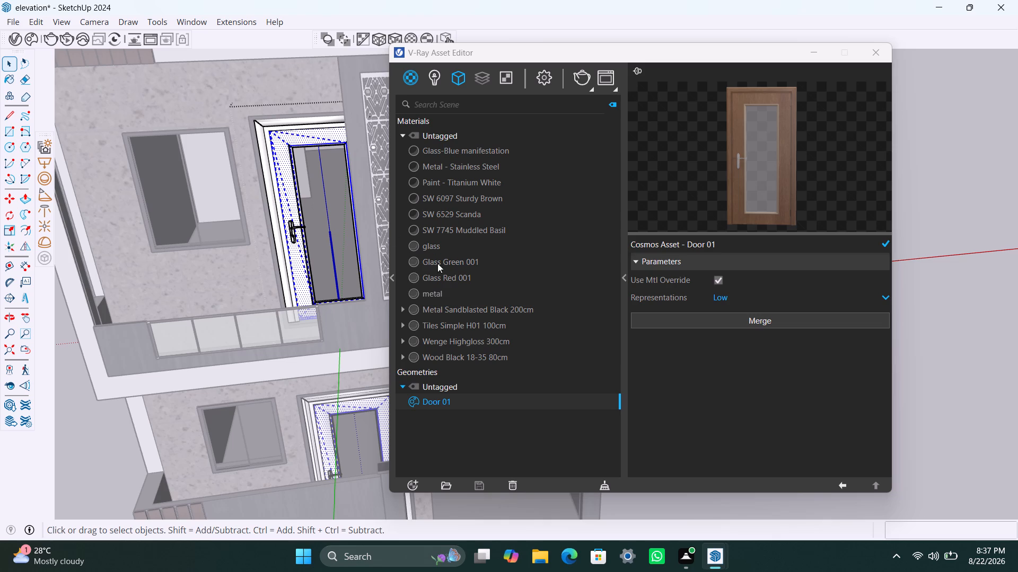
Browse the Wood category of Chaos Cosmos materials for a finish suited to the door leaf.
{"action": "left_click", "coordinate": [33, 34]}
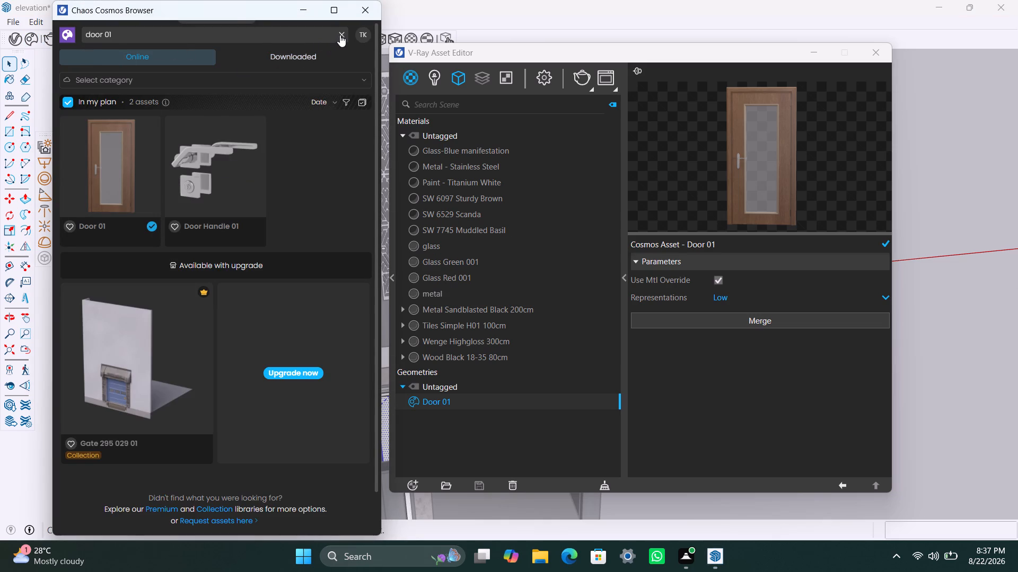
{"action": "left_click", "coordinate": [255, 78]}
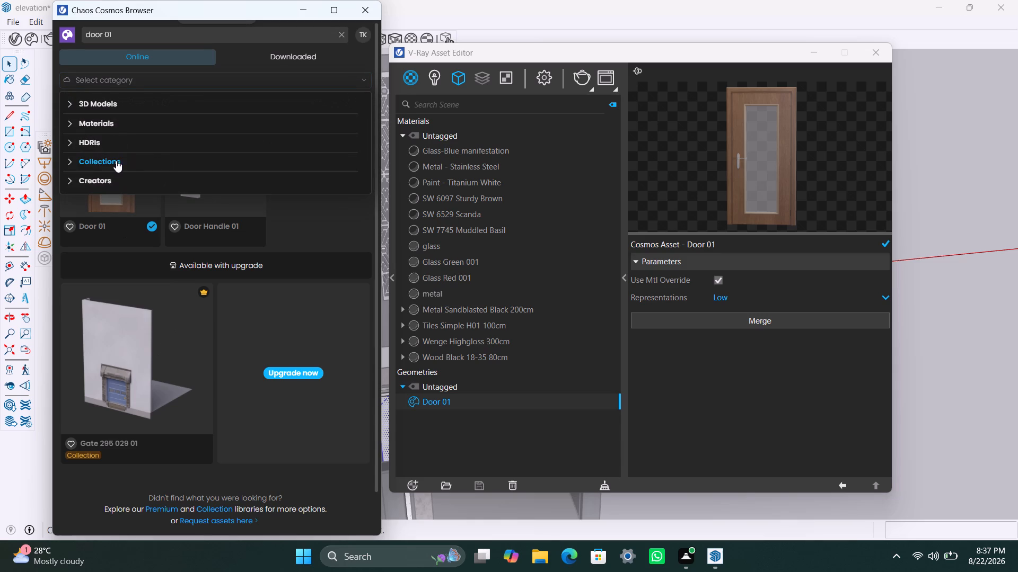
{"action": "left_click", "coordinate": [85, 120]}
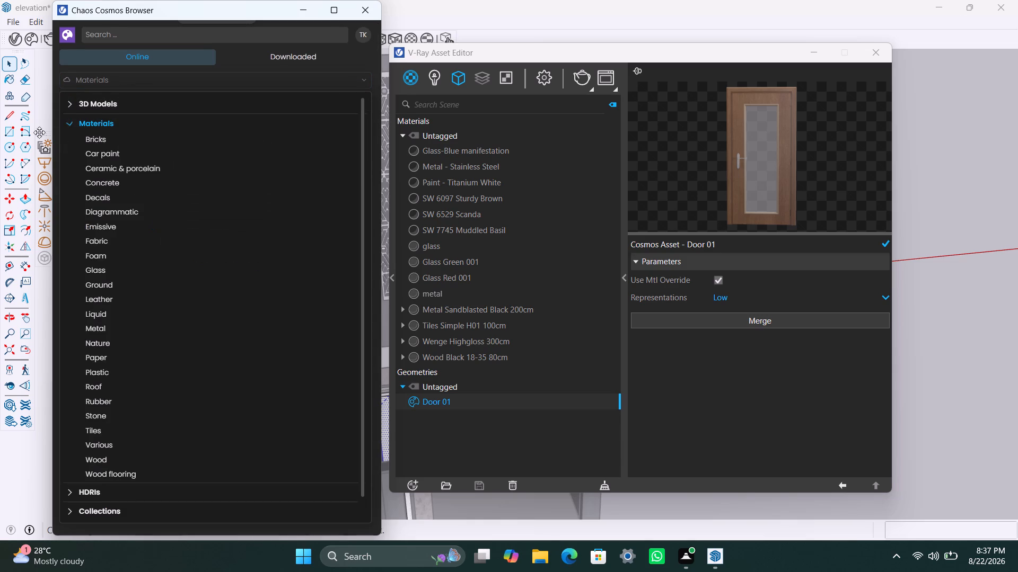
{"action": "left_click", "coordinate": [102, 464]}
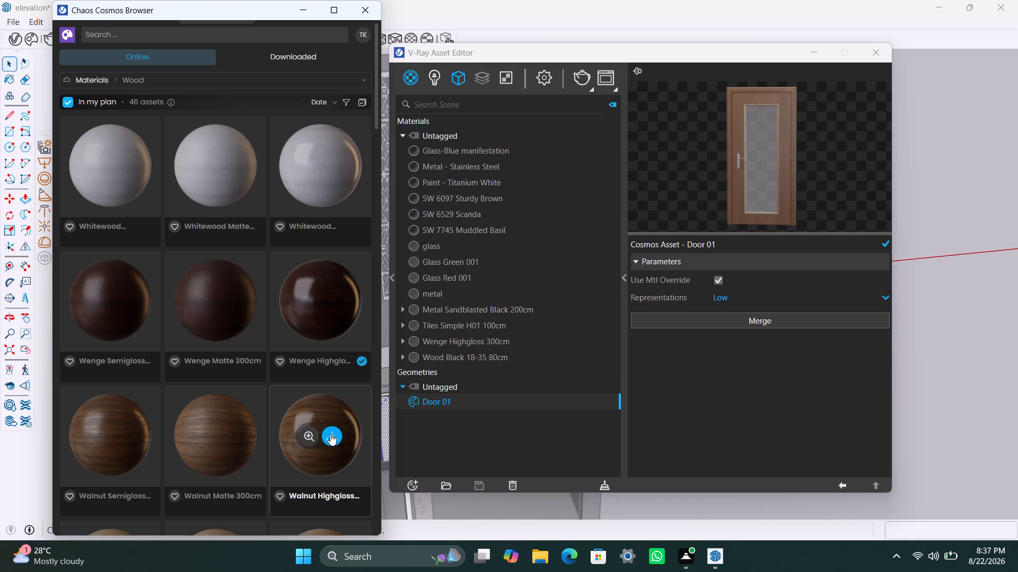
{"action": "scroll", "coordinate": [290, 416], "scroll_direction": "down", "scroll_amount": 5}
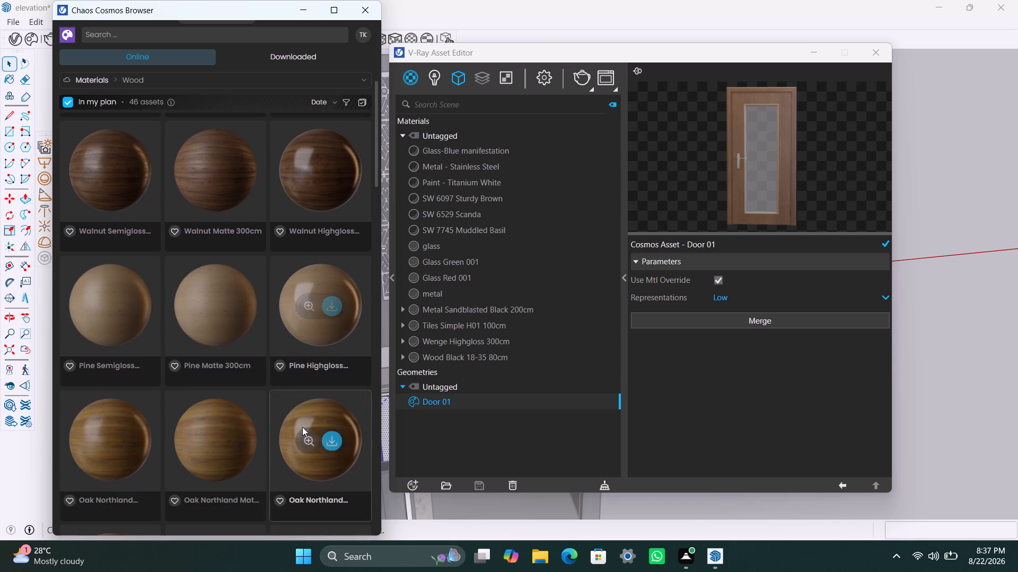
{"action": "scroll", "coordinate": [302, 427], "scroll_direction": "down", "scroll_amount": 7}
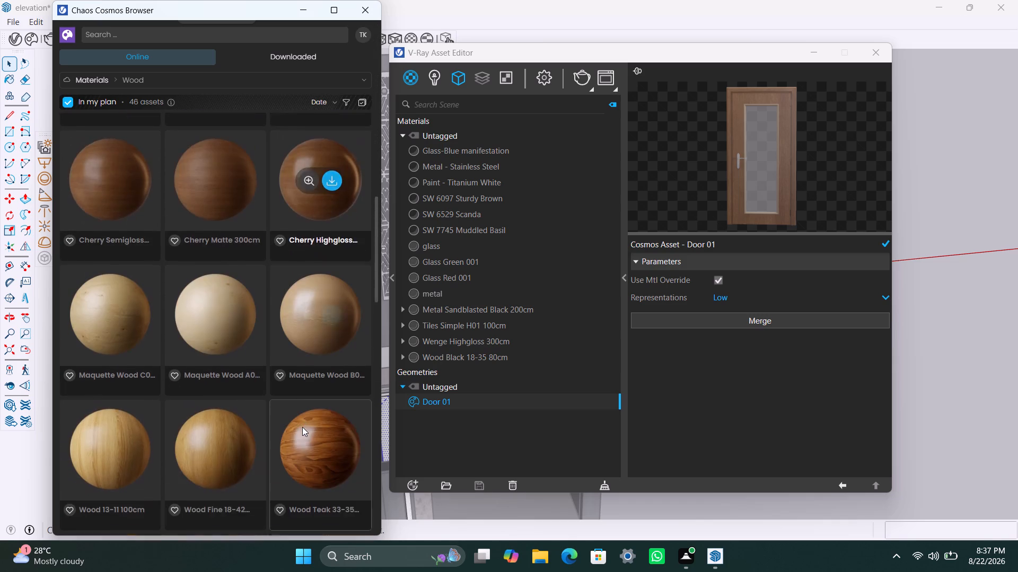
{"action": "scroll", "coordinate": [302, 427], "scroll_direction": "down", "scroll_amount": 8}
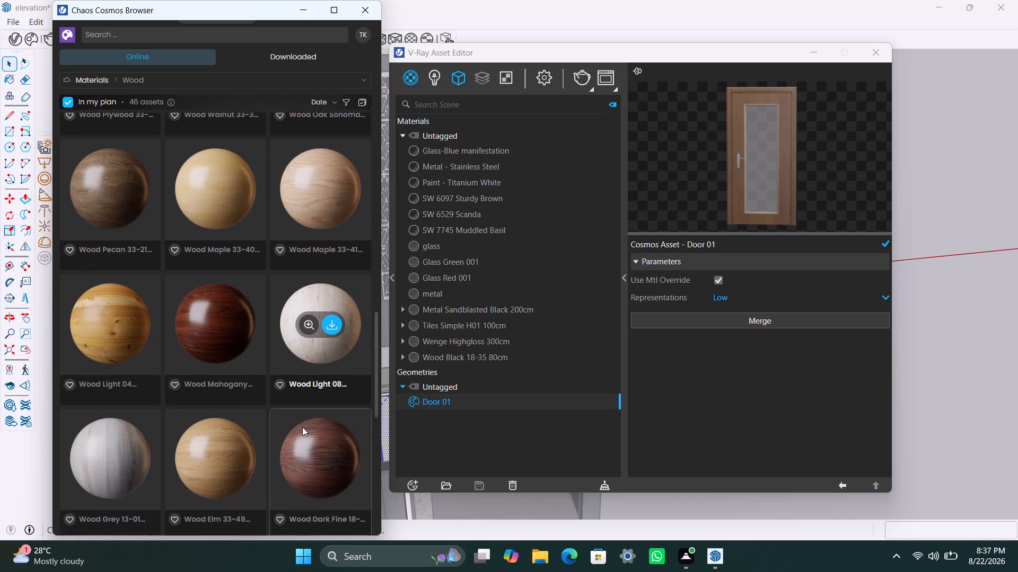
{"action": "scroll", "coordinate": [302, 427], "scroll_direction": "down", "scroll_amount": 5}
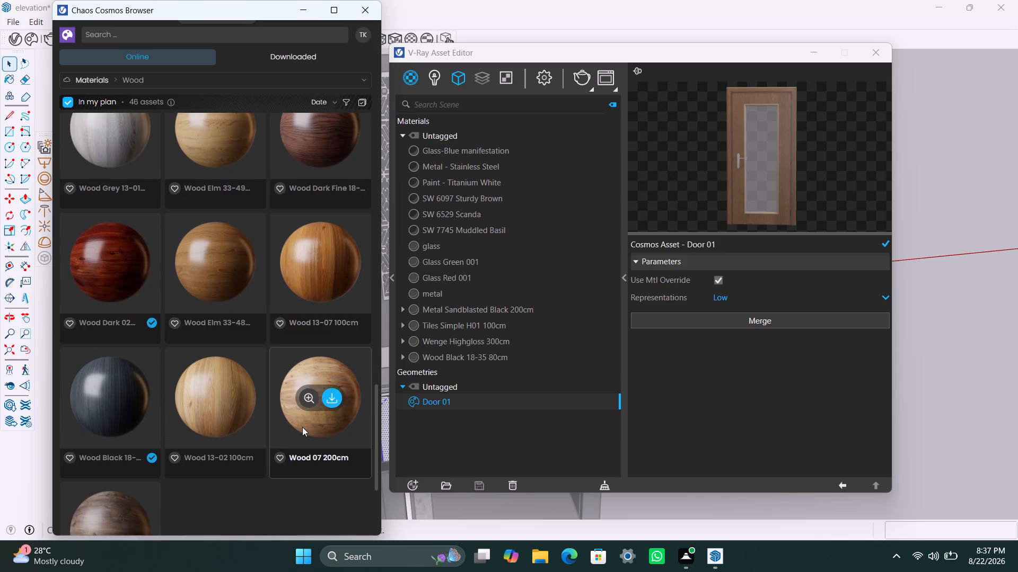
{"action": "scroll", "coordinate": [302, 427], "scroll_direction": "down", "scroll_amount": 3}
{"action": "scroll", "coordinate": [302, 427], "scroll_direction": "up", "scroll_amount": 6}
{"action": "scroll", "coordinate": [254, 427], "scroll_direction": "up", "scroll_amount": 2}
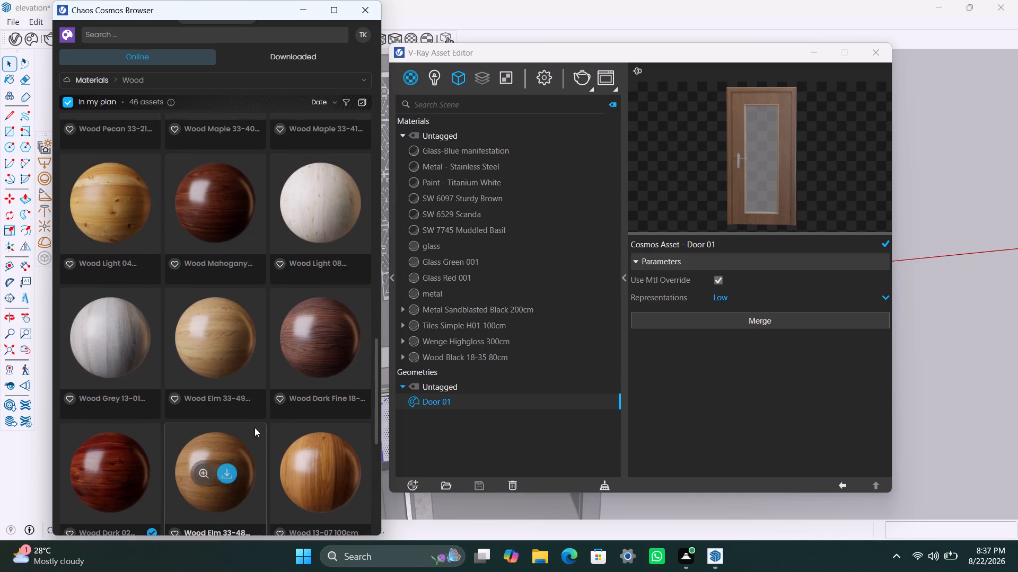
{"action": "scroll", "coordinate": [272, 413], "scroll_direction": "up", "scroll_amount": 10}
{"action": "scroll", "coordinate": [320, 377], "scroll_direction": "up", "scroll_amount": 10}
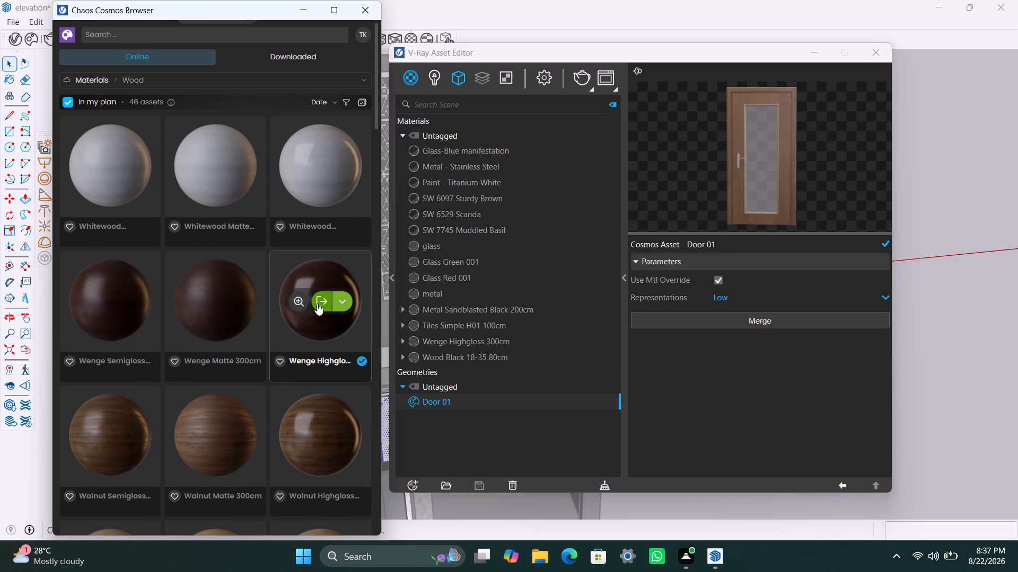
Download Wood Mahogany 33-46 100cm from Chaos Cosmos, import it into the scene and put the asset browser away.
{"action": "scroll", "coordinate": [237, 404], "scroll_direction": "down", "scroll_amount": 4}
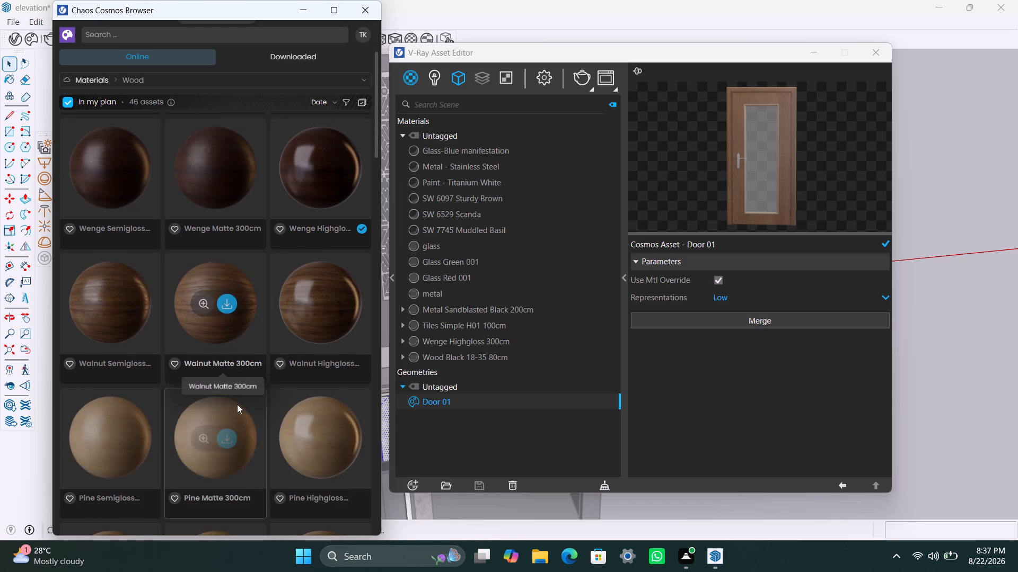
{"action": "scroll", "coordinate": [237, 404], "scroll_direction": "down", "scroll_amount": 1}
{"action": "scroll", "coordinate": [249, 400], "scroll_direction": "up", "scroll_amount": 11}
{"action": "scroll", "coordinate": [251, 395], "scroll_direction": "down", "scroll_amount": 7}
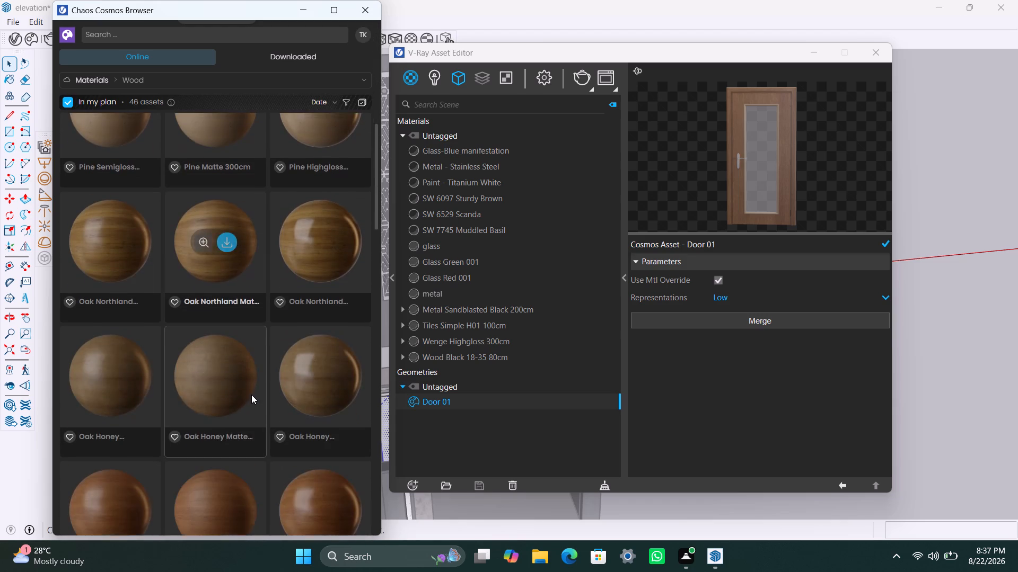
{"action": "scroll", "coordinate": [251, 395], "scroll_direction": "down", "scroll_amount": 9}
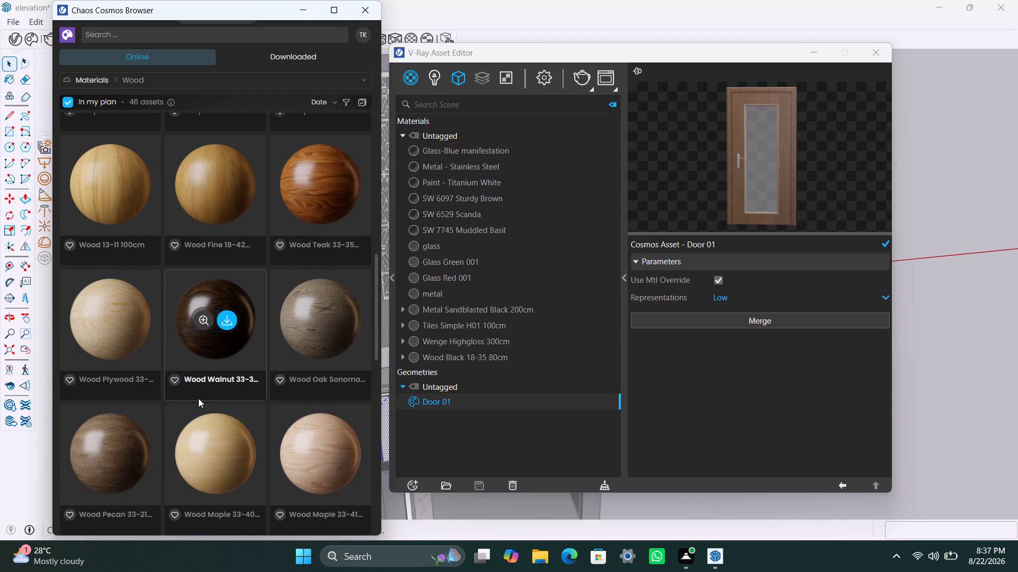
{"action": "scroll", "coordinate": [227, 390], "scroll_direction": "down", "scroll_amount": 2}
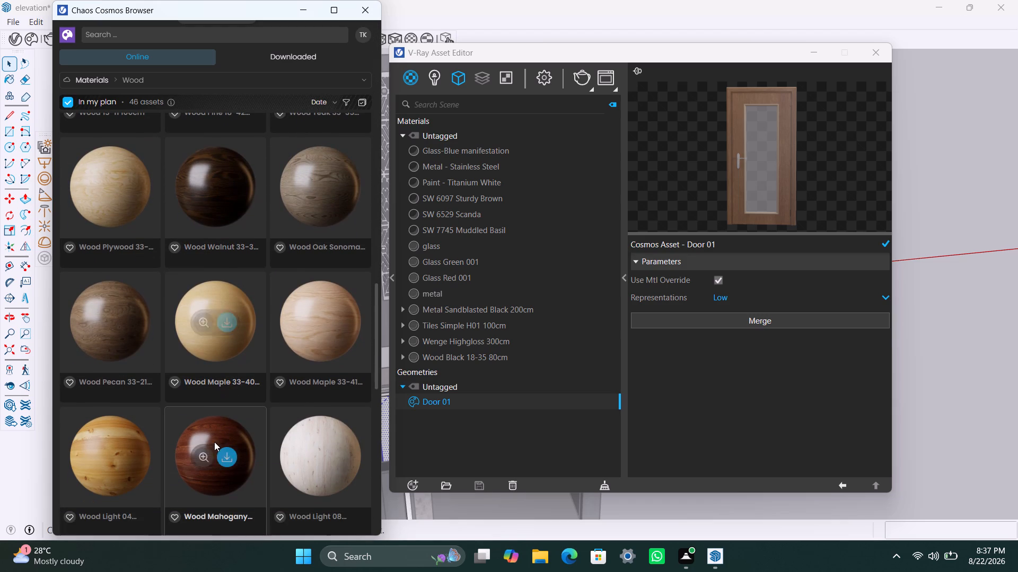
{"action": "left_click", "coordinate": [225, 454]}
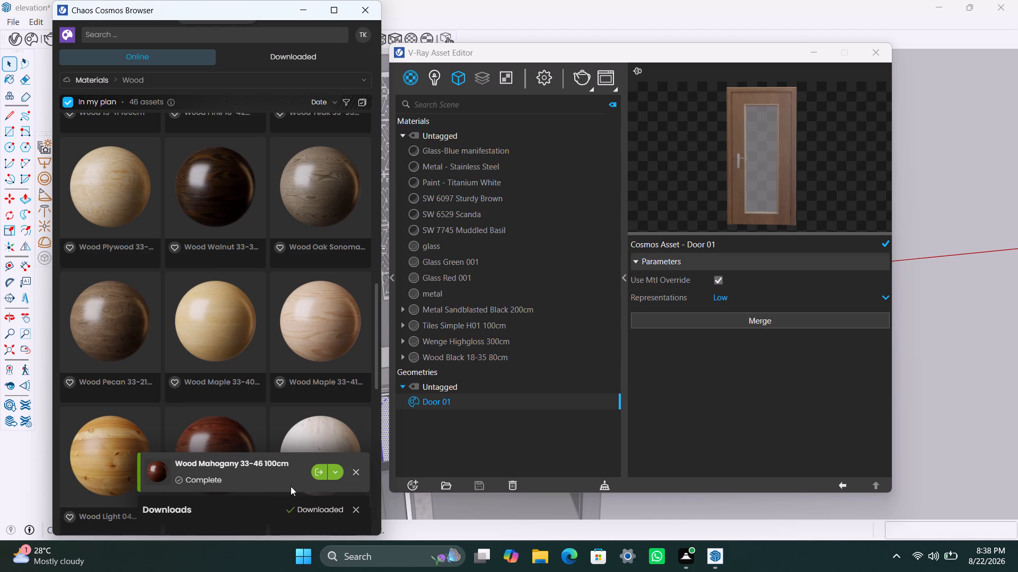
{"action": "left_click", "coordinate": [317, 471]}
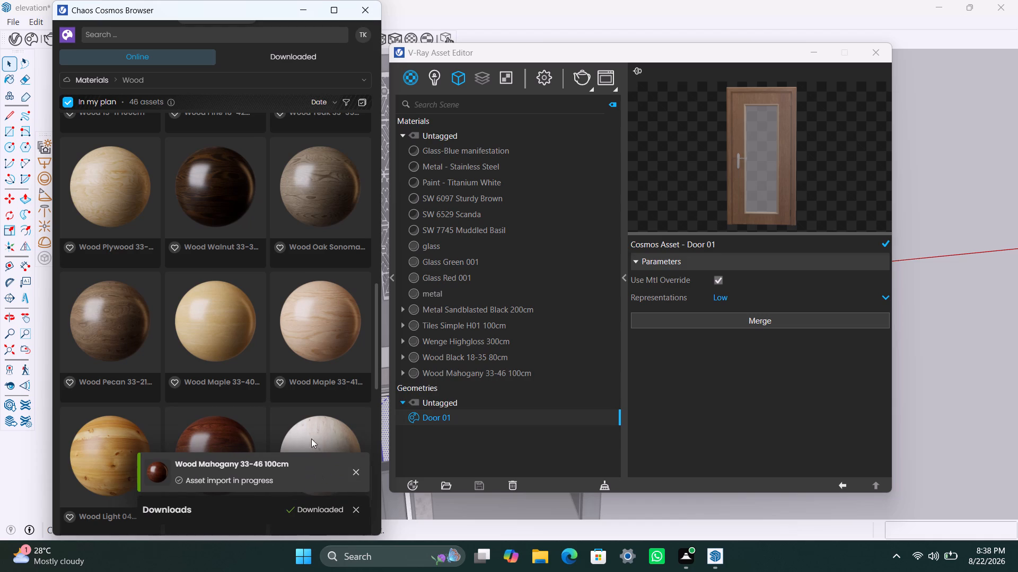
{"action": "left_click", "coordinate": [301, 12]}
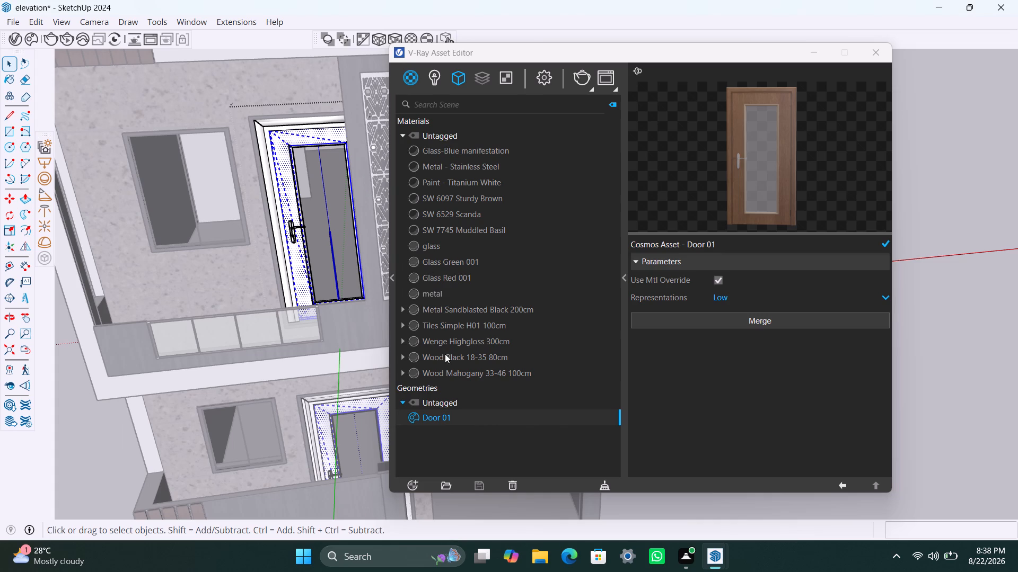
Apply the Wood Mahogany 33-46 100cm material to the selected door leaf face.
{"action": "left_click", "coordinate": [452, 371]}
{"action": "right_click", "coordinate": [452, 371]}
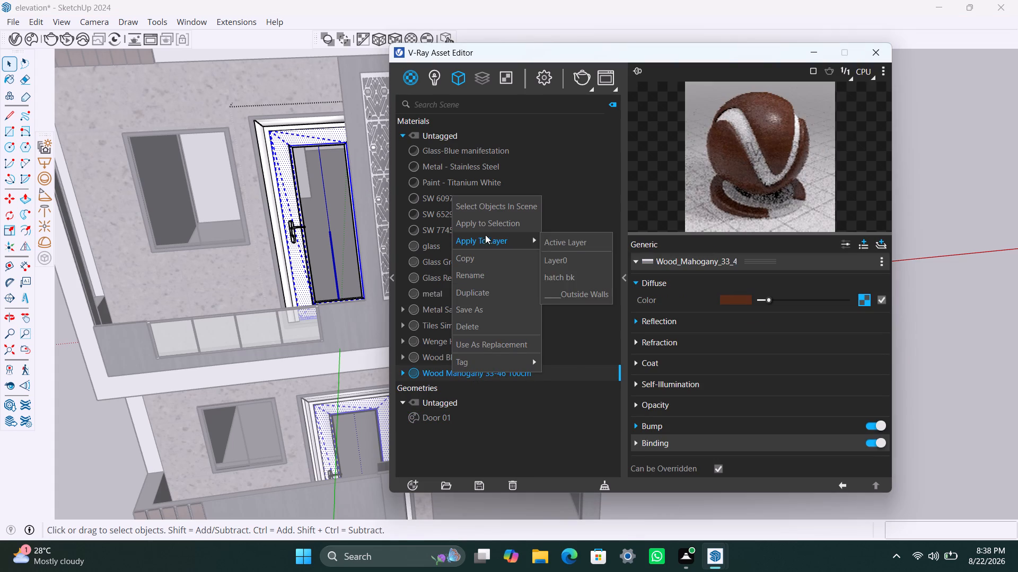
{"action": "left_click", "coordinate": [486, 227]}
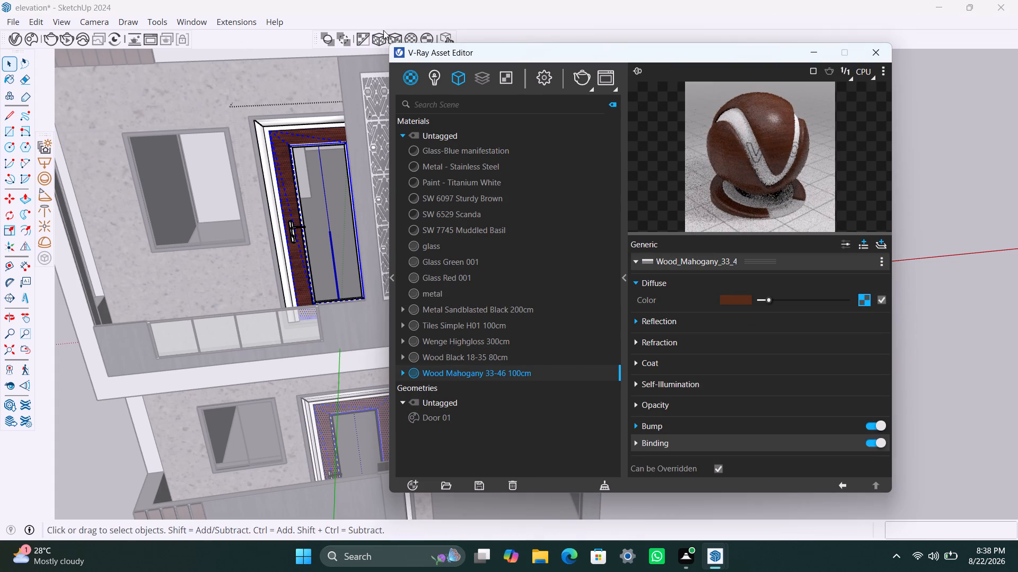
{"action": "left_click", "coordinate": [394, 34]}
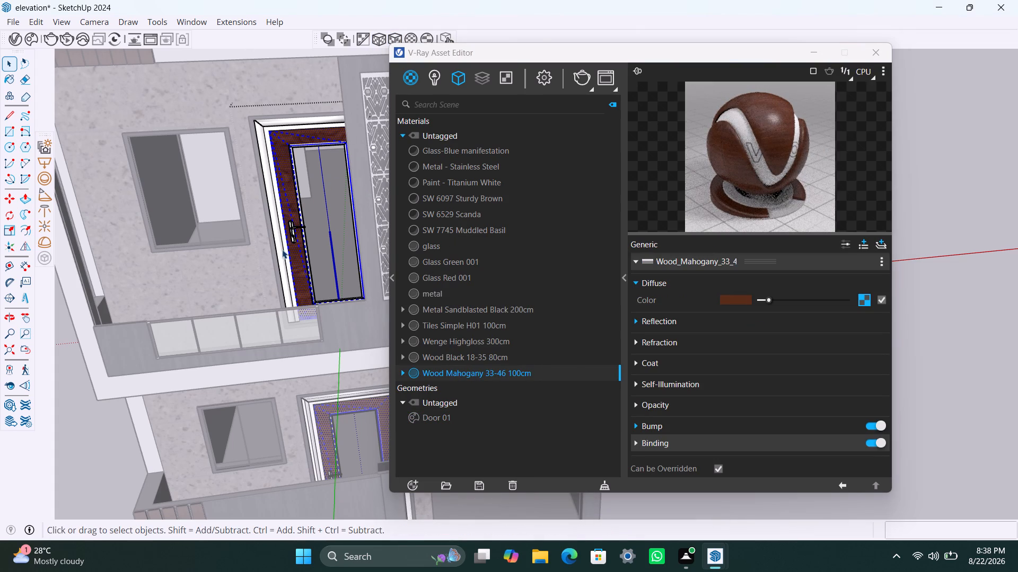
Apply Wood Black 18-35 80cm to the handle-side inner frame face of the upper-floor door and fit its texture with cubic projection.
{"action": "left_click", "coordinate": [281, 249]}
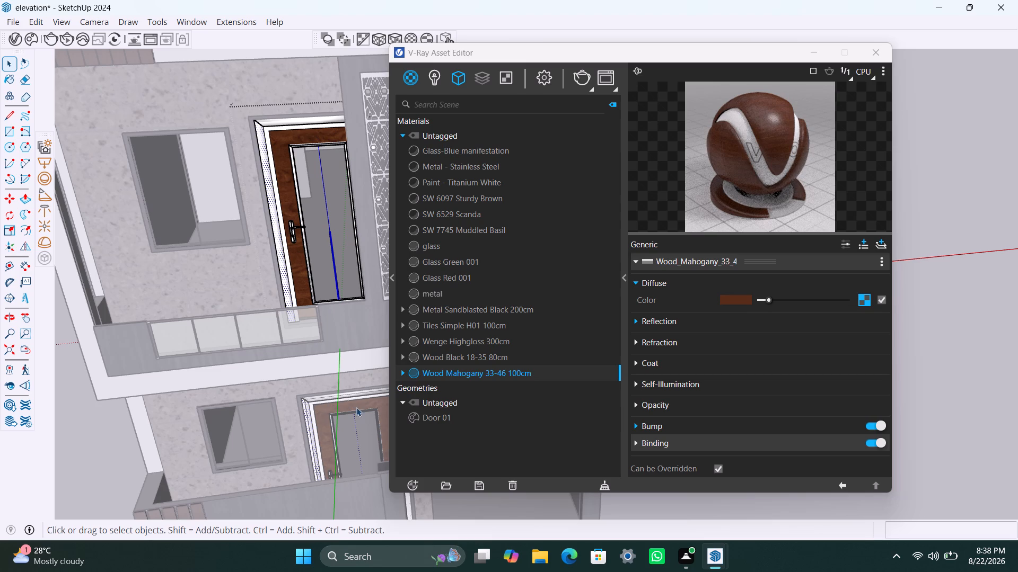
{"action": "left_click", "coordinate": [442, 357]}
{"action": "right_click", "coordinate": [442, 357]}
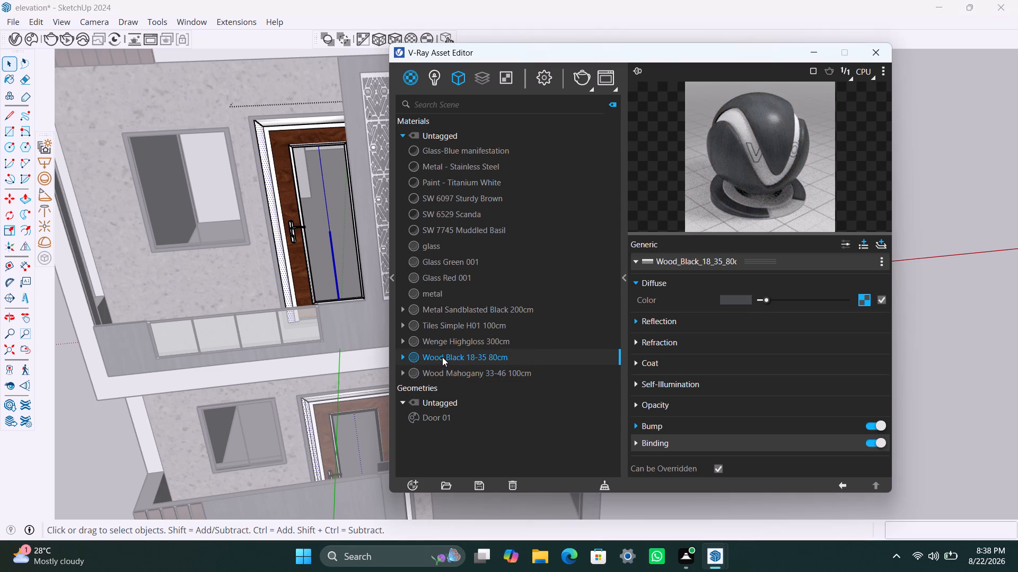
{"action": "left_click", "coordinate": [282, 225]}
{"action": "left_click", "coordinate": [282, 227]}
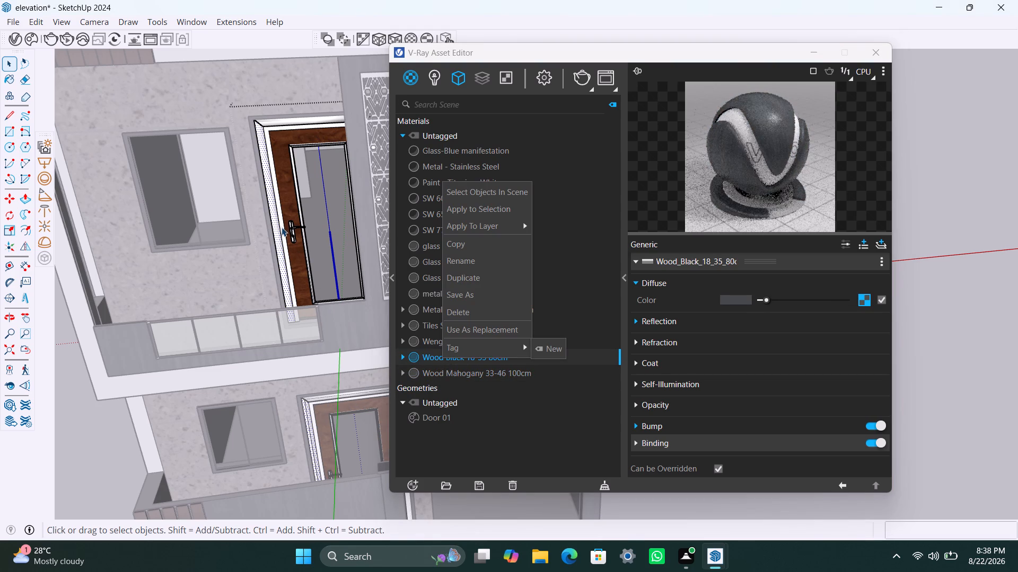
{"action": "triple_click", "coordinate": [282, 229]}
{"action": "left_click", "coordinate": [282, 229]}
{"action": "scroll", "coordinate": [282, 233], "scroll_direction": "up", "scroll_amount": 6}
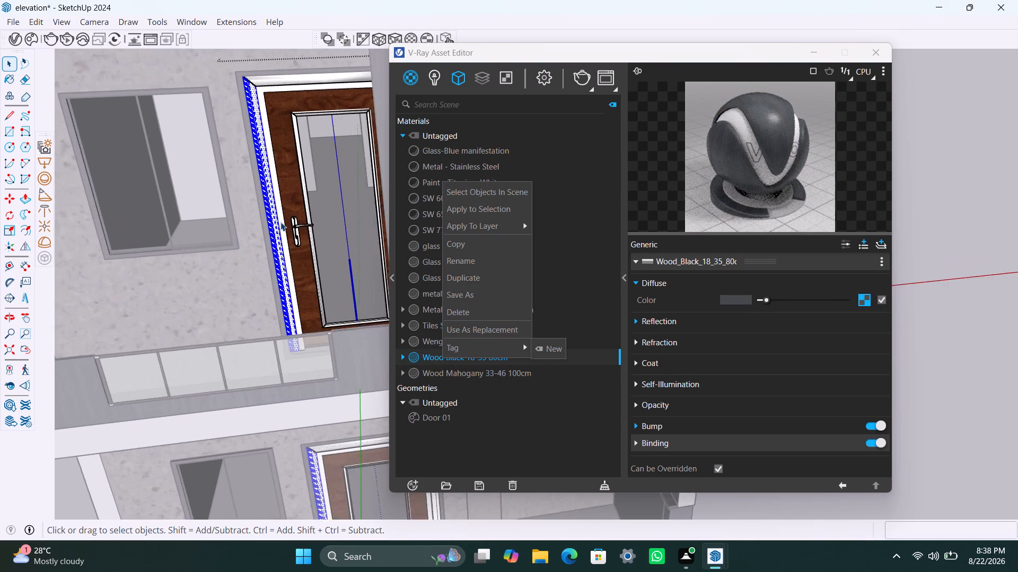
{"action": "double_click", "coordinate": [280, 214]}
{"action": "scroll", "coordinate": [281, 217], "scroll_direction": "down", "scroll_amount": 3}
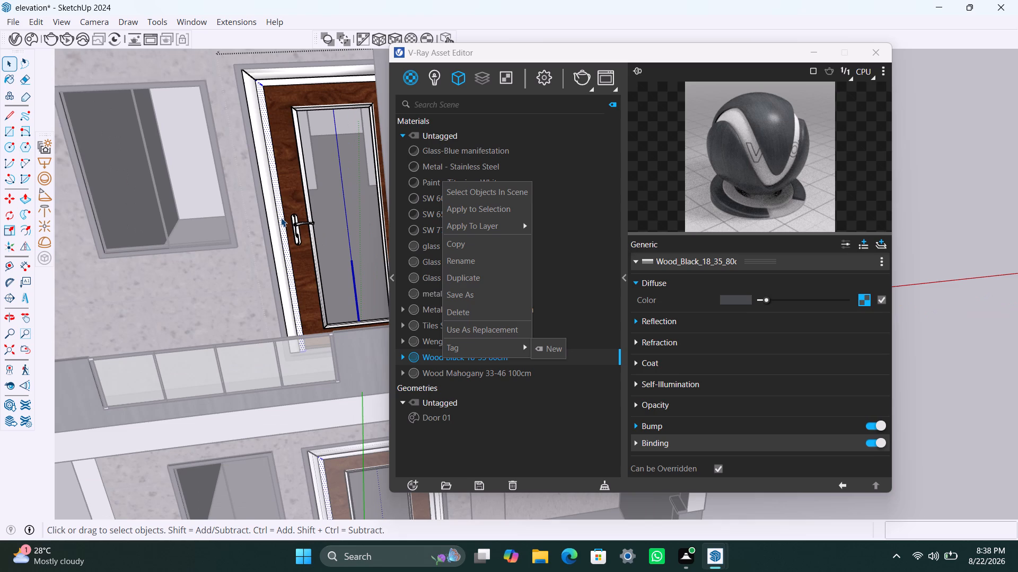
{"action": "right_click", "coordinate": [431, 356]}
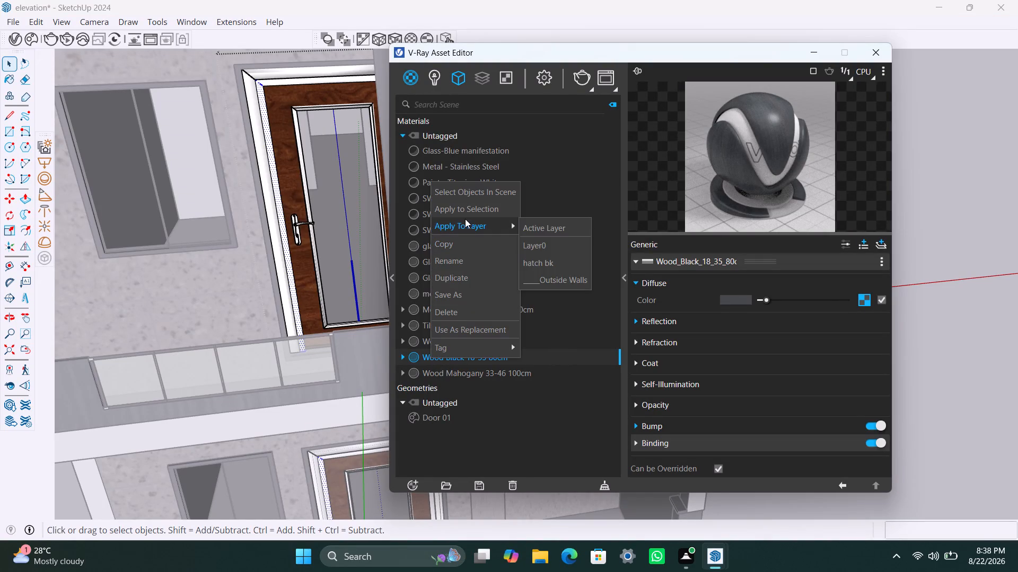
{"action": "left_click", "coordinate": [467, 211]}
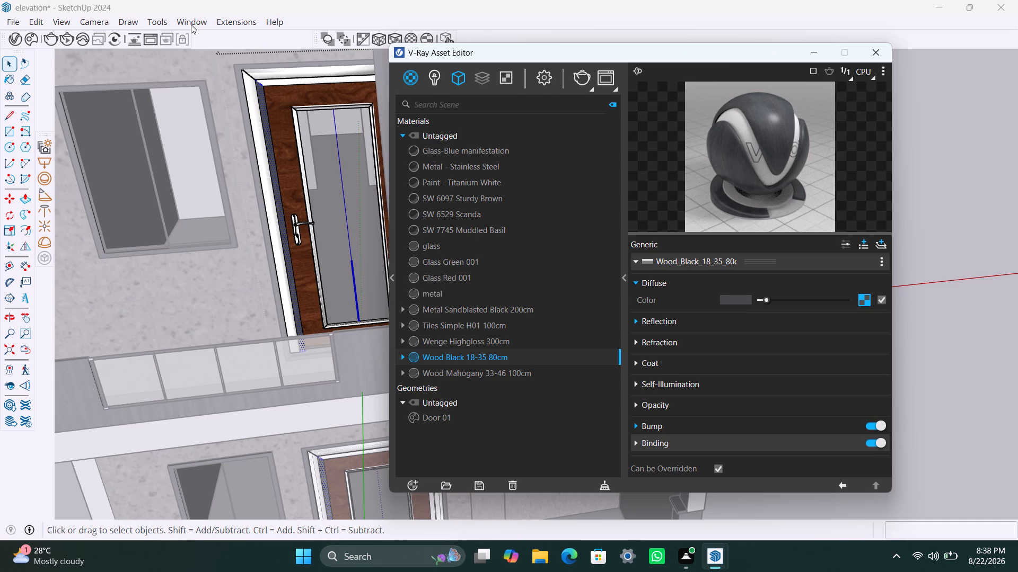
{"action": "left_click", "coordinate": [399, 40]}
Apply Wood Black 18-35 80cm to the top inner frame face of the door, with cubic projection fitted to its bounding box.
{"action": "left_click", "coordinate": [308, 79]}
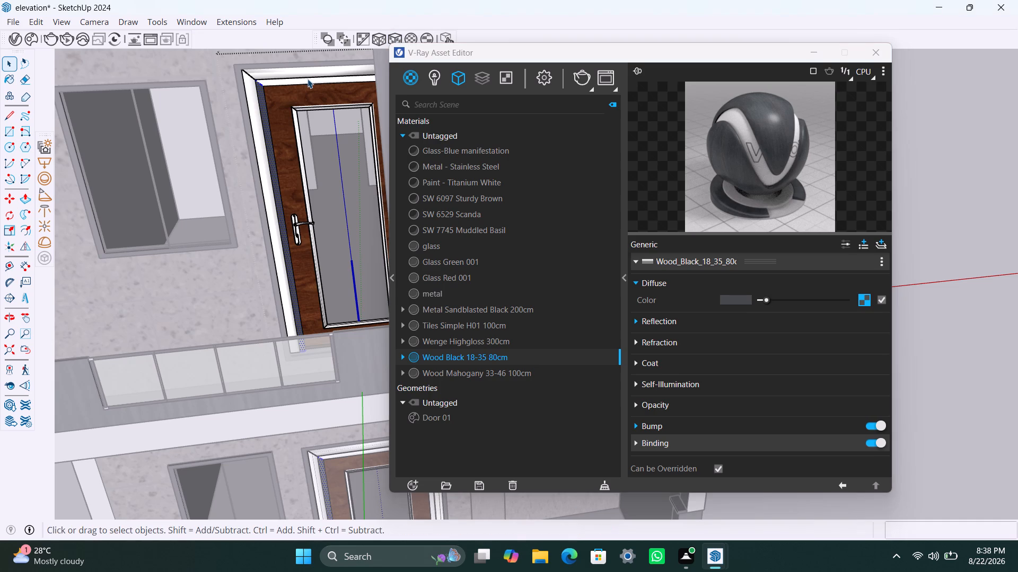
{"action": "left_click", "coordinate": [310, 79]}
{"action": "left_click", "coordinate": [312, 81]}
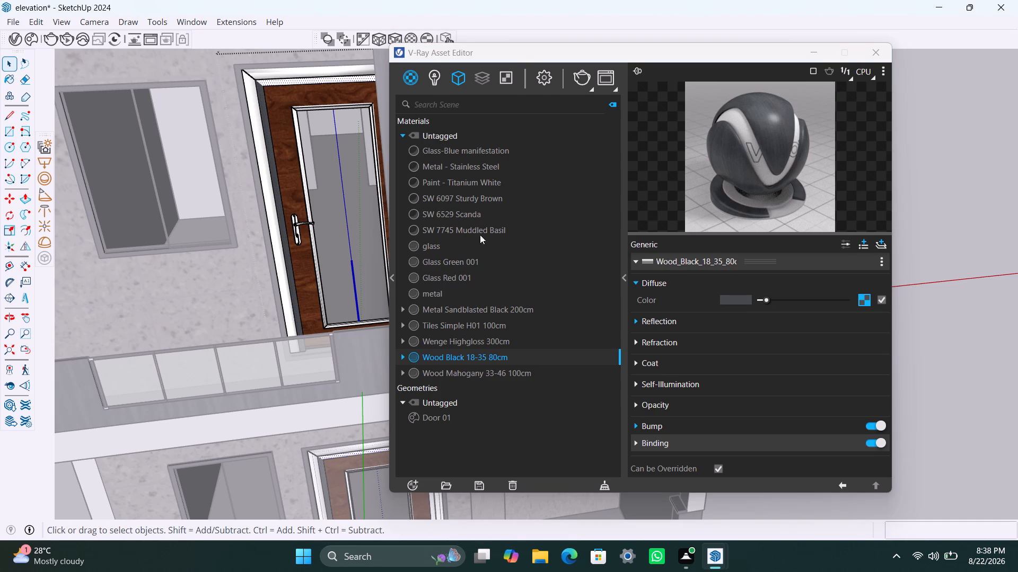
{"action": "right_click", "coordinate": [471, 355]}
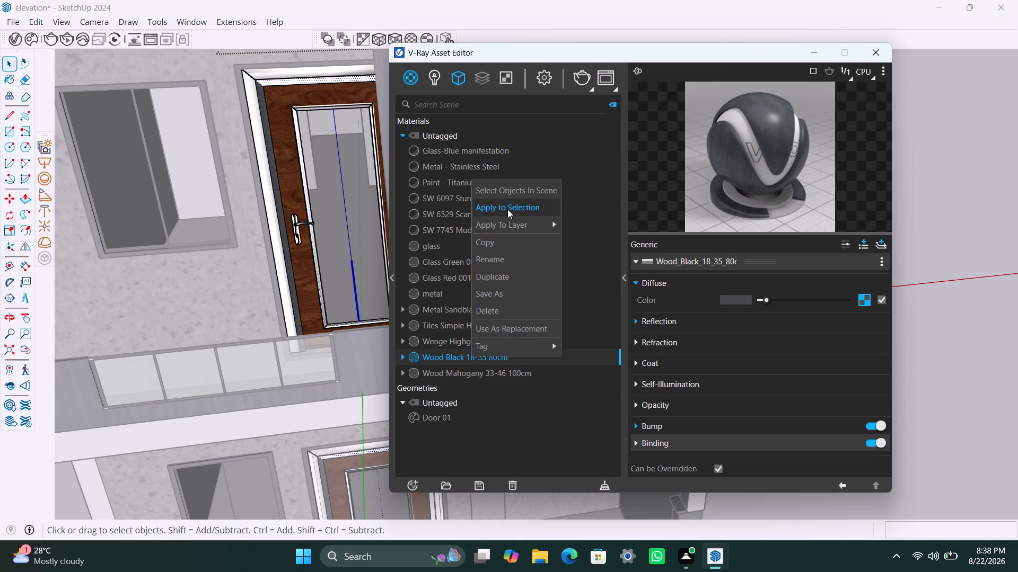
{"action": "left_click", "coordinate": [508, 209]}
{"action": "left_click", "coordinate": [393, 35]}
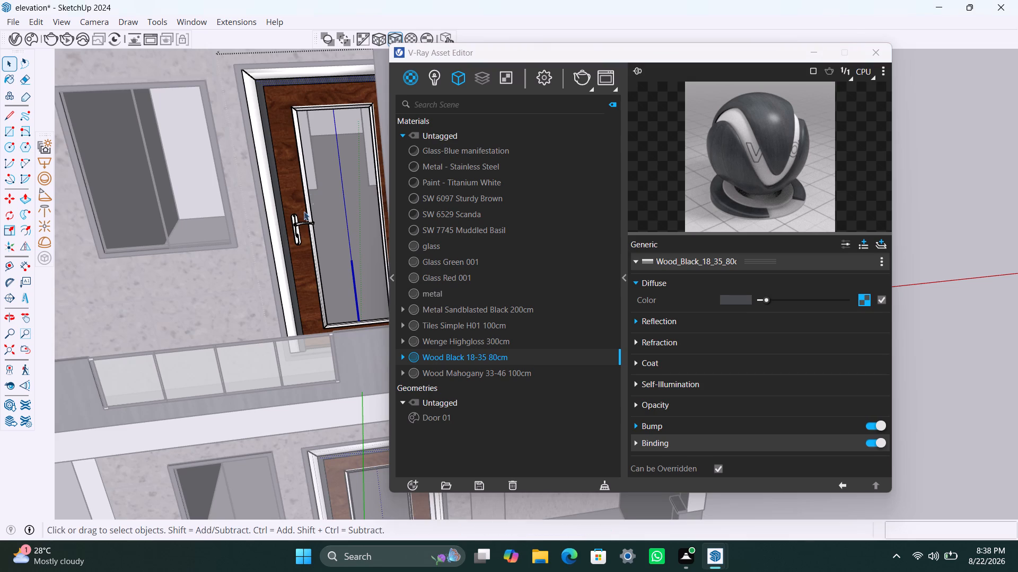
Apply Wood Black 18-35 80cm to the inner frame face opposite the handle and fit its texture with cubic projection.
{"action": "scroll", "coordinate": [288, 244], "scroll_direction": "down", "scroll_amount": 3}
{"action": "middle_click_drag", "start_coordinate": [293, 267], "coordinate": [407, 302]}
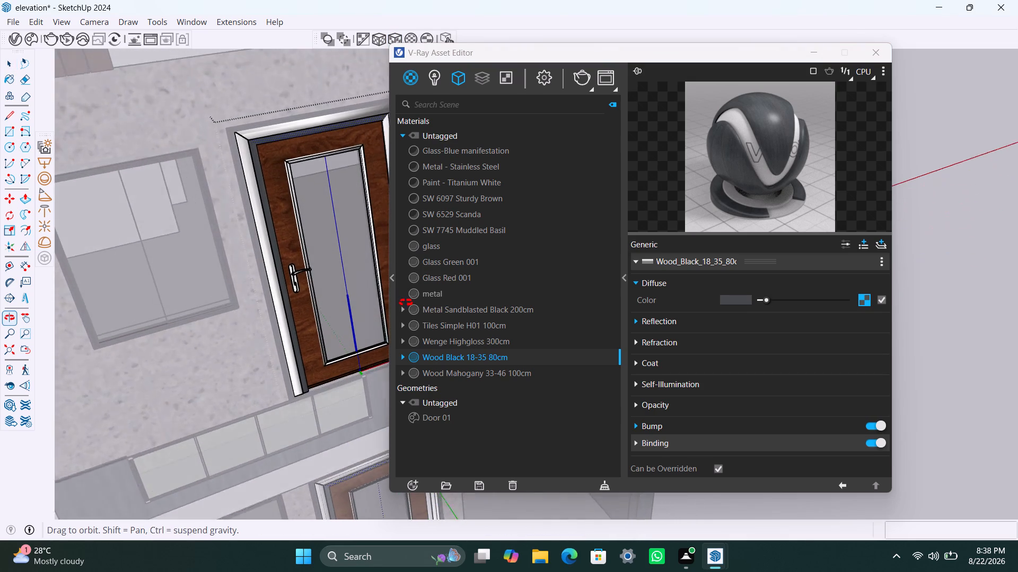
{"action": "scroll", "coordinate": [319, 293], "scroll_direction": "up", "scroll_amount": 1}
{"action": "middle_click_drag", "start_coordinate": [319, 294], "coordinate": [226, 303]}
{"action": "scroll", "coordinate": [251, 298], "scroll_direction": "up", "scroll_amount": 3}
{"action": "middle_click_drag", "start_coordinate": [276, 311], "coordinate": [292, 316]}
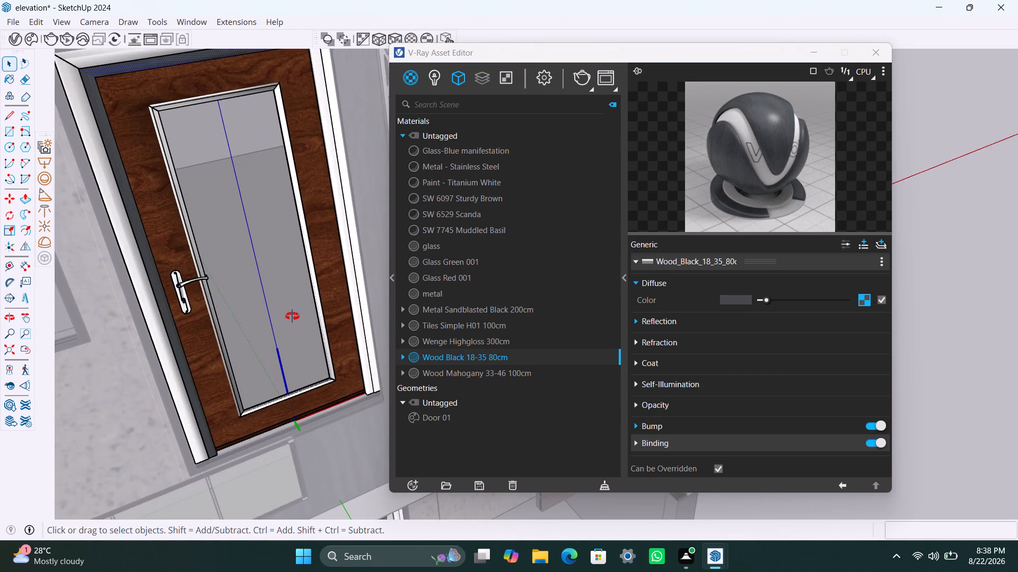
{"action": "middle_click_drag", "start_coordinate": [292, 316], "coordinate": [298, 317]}
{"action": "scroll", "coordinate": [347, 217], "scroll_direction": "down", "scroll_amount": 1}
{"action": "left_click", "coordinate": [341, 167]}
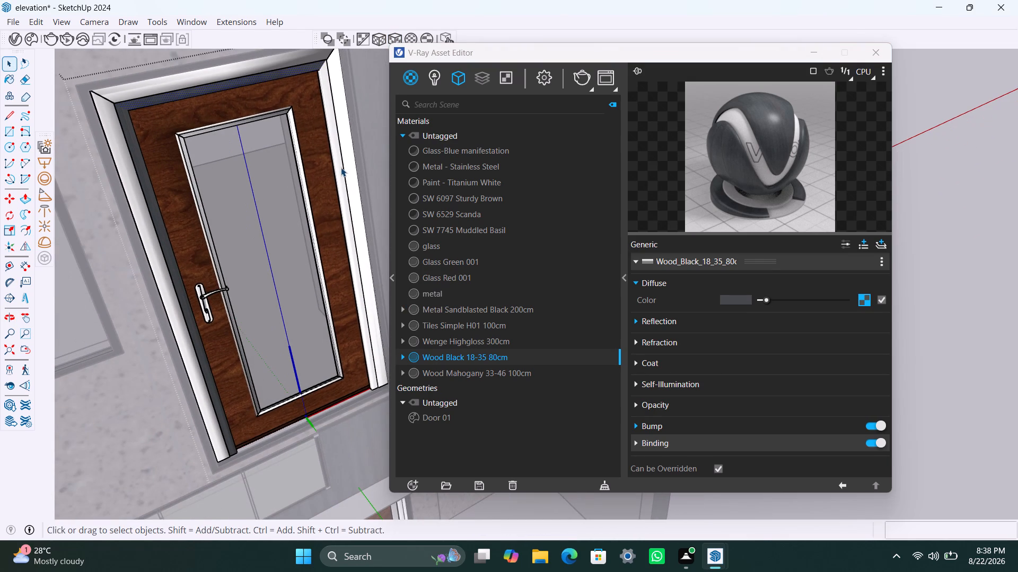
{"action": "right_click", "coordinate": [468, 355]}
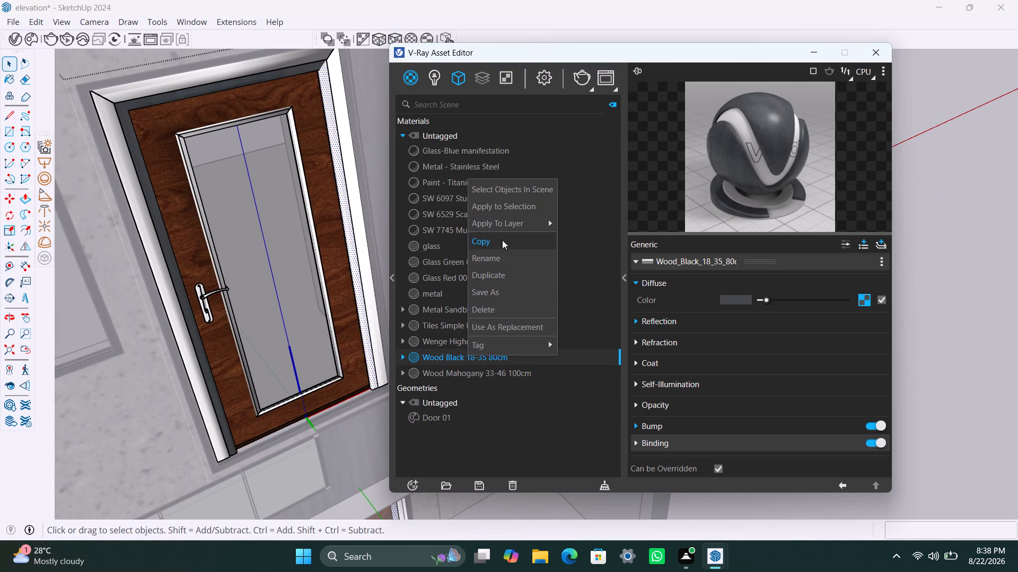
{"action": "left_click", "coordinate": [505, 210]}
{"action": "left_click", "coordinate": [397, 33]}
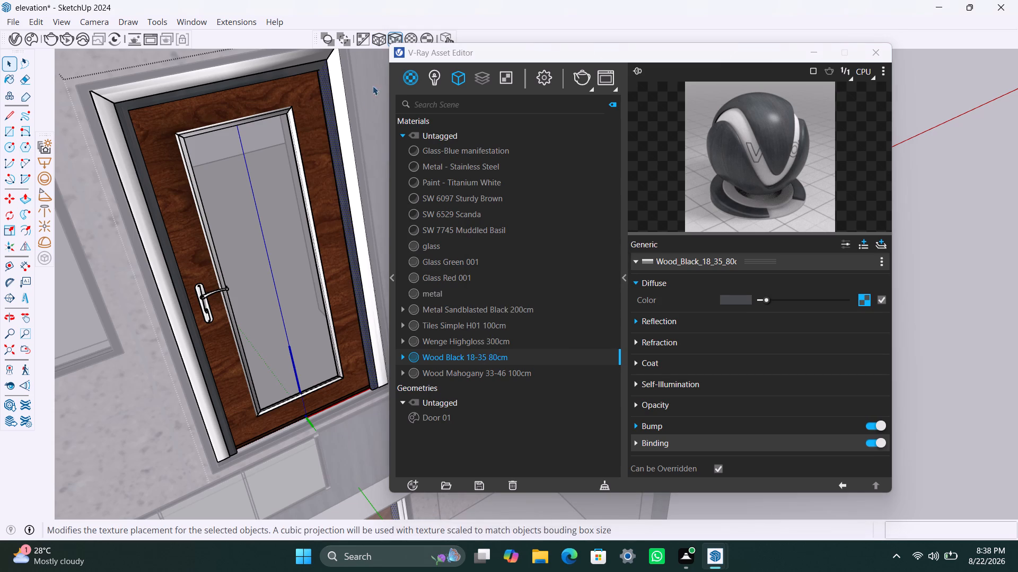
Apply Wood Mahogany 33-46 100cm to both side faces and the top face of the outer door frame, each with fitted cubic projection.
{"action": "left_click", "coordinate": [344, 118]}
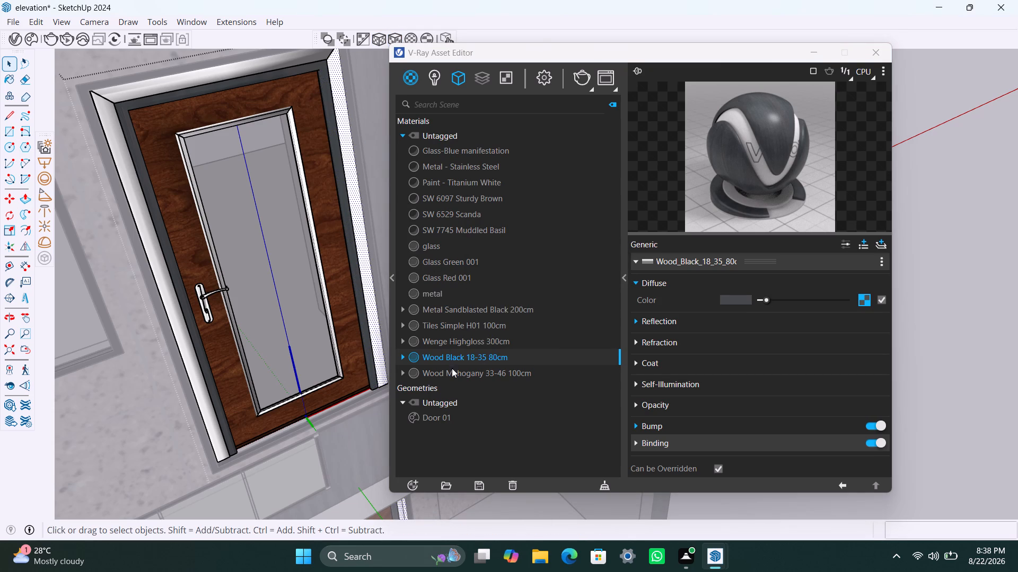
{"action": "left_click", "coordinate": [453, 372]}
{"action": "right_click", "coordinate": [453, 373]}
{"action": "left_click", "coordinate": [495, 221]}
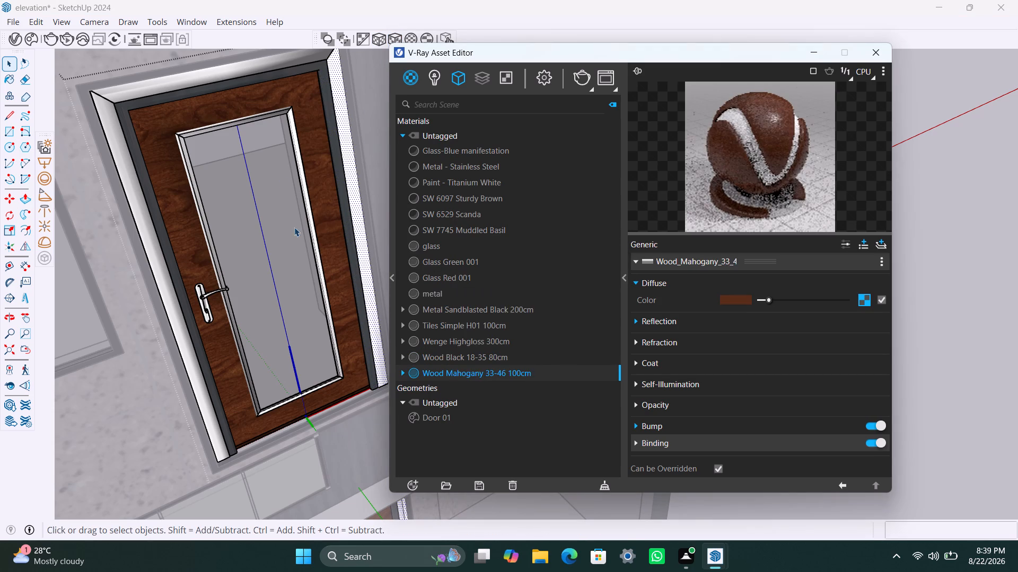
{"action": "left_click", "coordinate": [394, 39]}
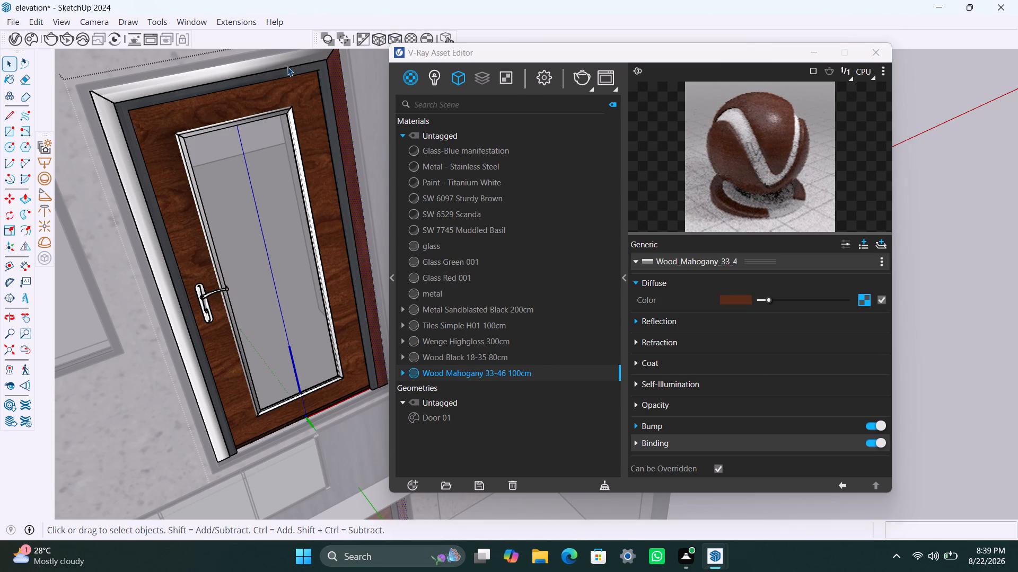
{"action": "left_click", "coordinate": [279, 60]}
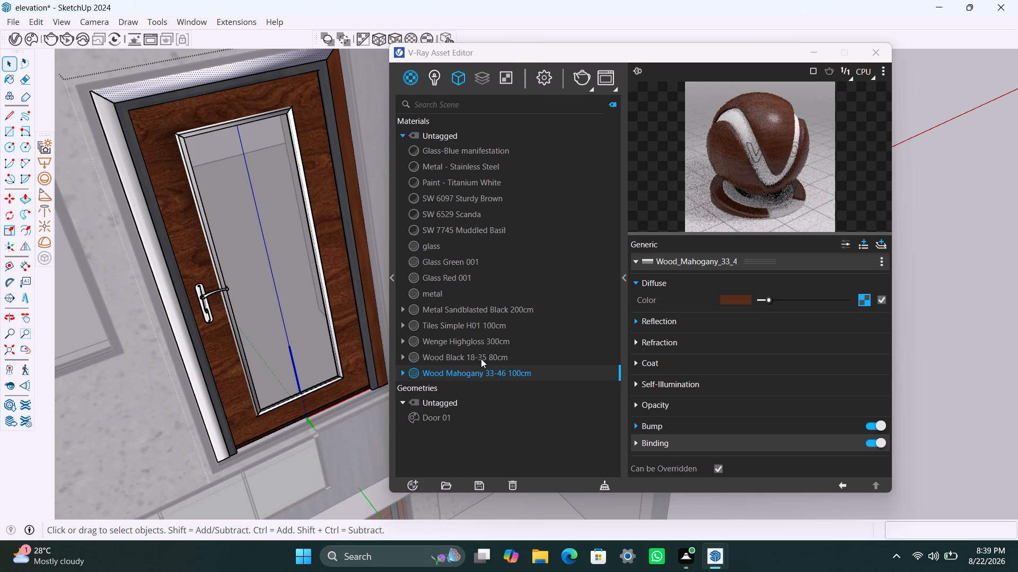
{"action": "right_click", "coordinate": [478, 377]}
{"action": "left_click", "coordinate": [519, 235]}
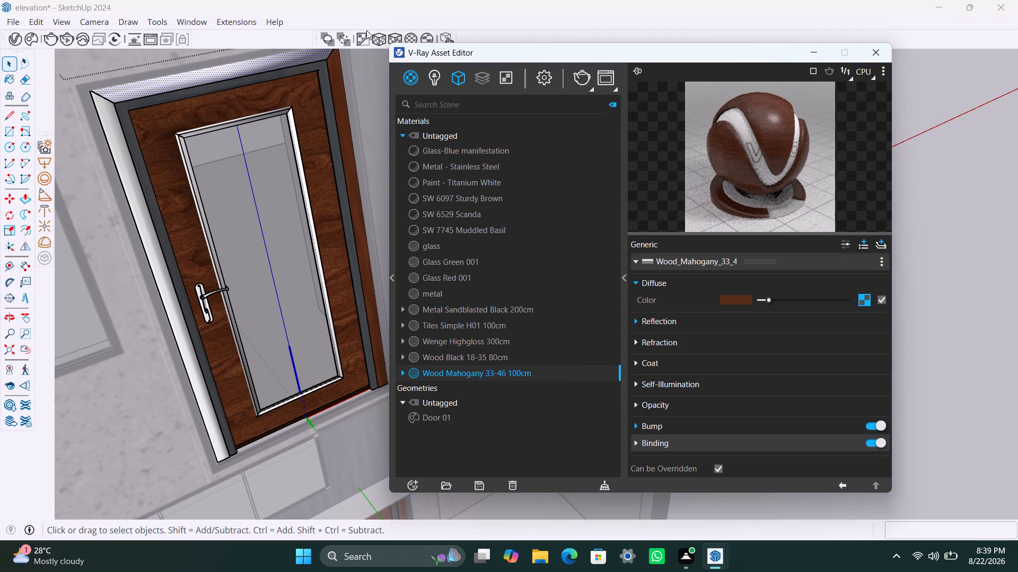
{"action": "left_click", "coordinate": [397, 40]}
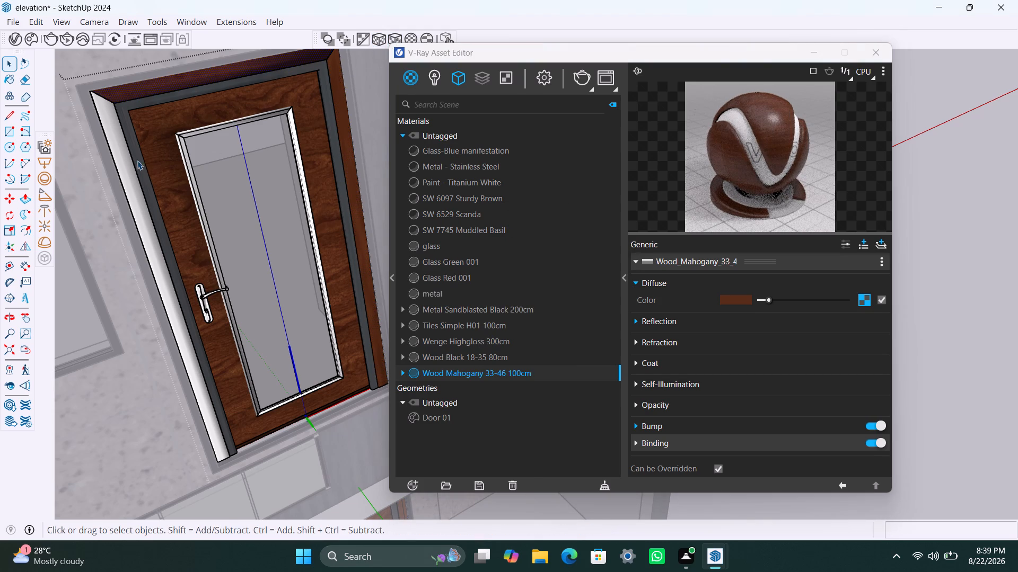
{"action": "left_click", "coordinate": [117, 154]}
{"action": "right_click", "coordinate": [468, 377]}
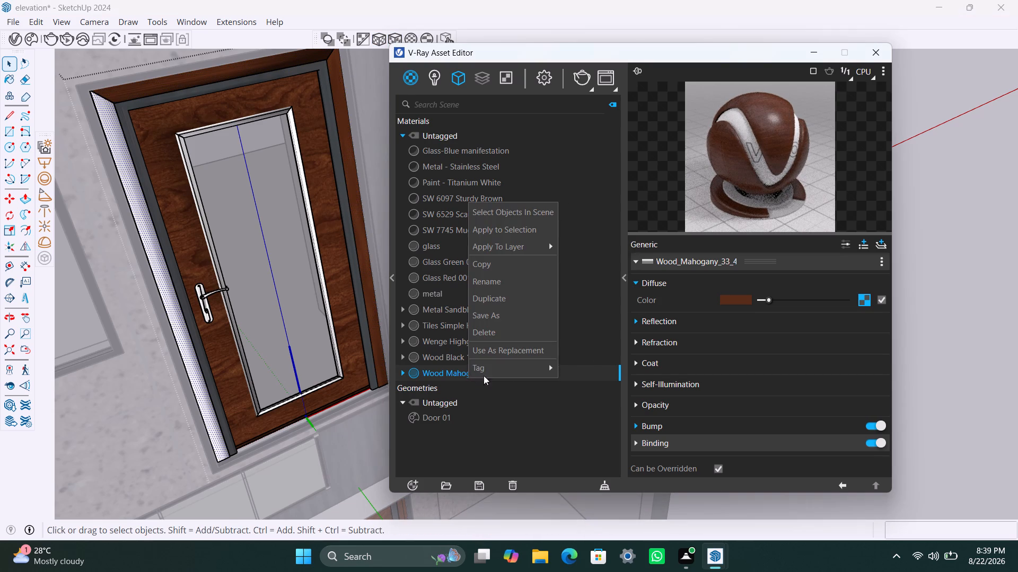
{"action": "left_click", "coordinate": [504, 233]}
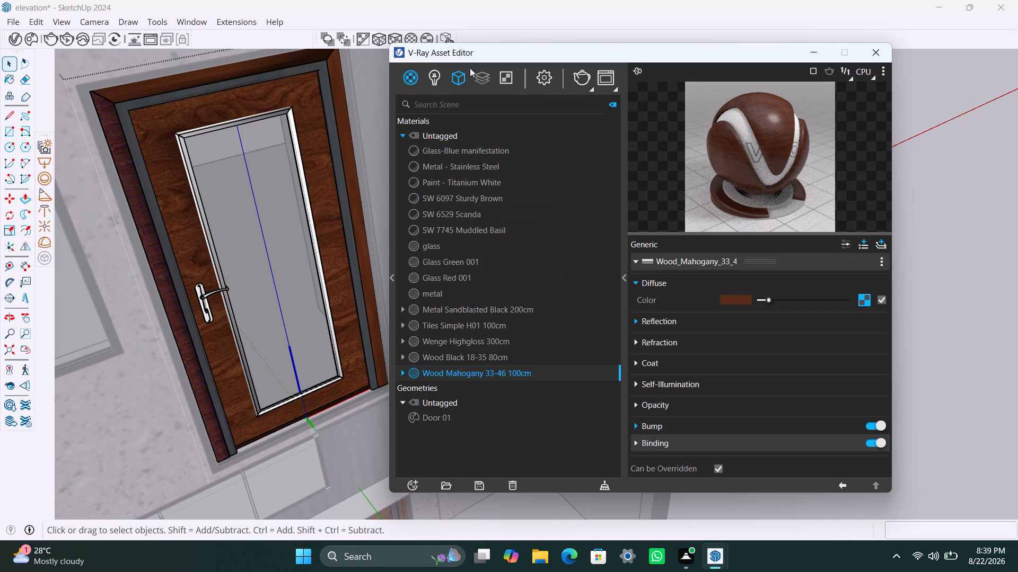
{"action": "left_click", "coordinate": [399, 40]}
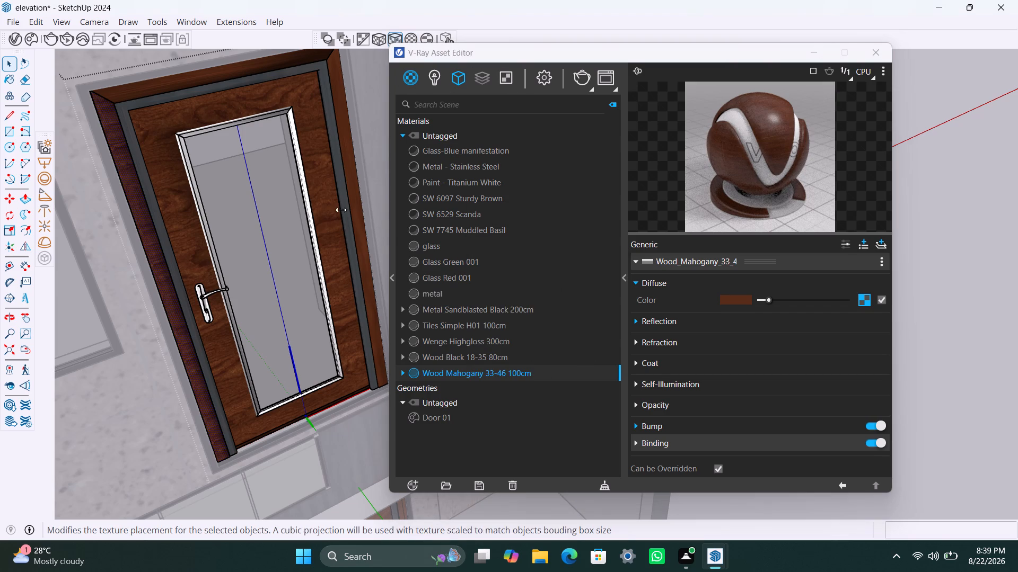
Apply Wood Black 18-35 80cm to the bottom trim strip around the door glass and fit its texture with cubic projection.
{"action": "scroll", "coordinate": [267, 446], "scroll_direction": "down", "scroll_amount": 3}
{"action": "scroll", "coordinate": [264, 395], "scroll_direction": "up", "scroll_amount": 2}
{"action": "middle_click_drag", "start_coordinate": [264, 395], "coordinate": [259, 397]}
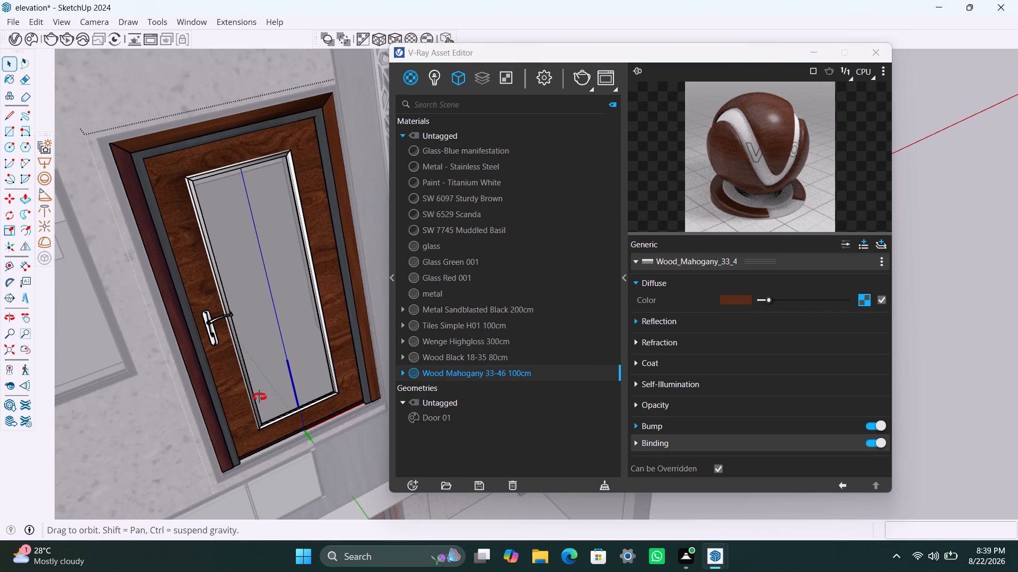
{"action": "middle_click_drag", "start_coordinate": [259, 397], "coordinate": [200, 409]}
{"action": "scroll", "coordinate": [254, 398], "scroll_direction": "up", "scroll_amount": 9}
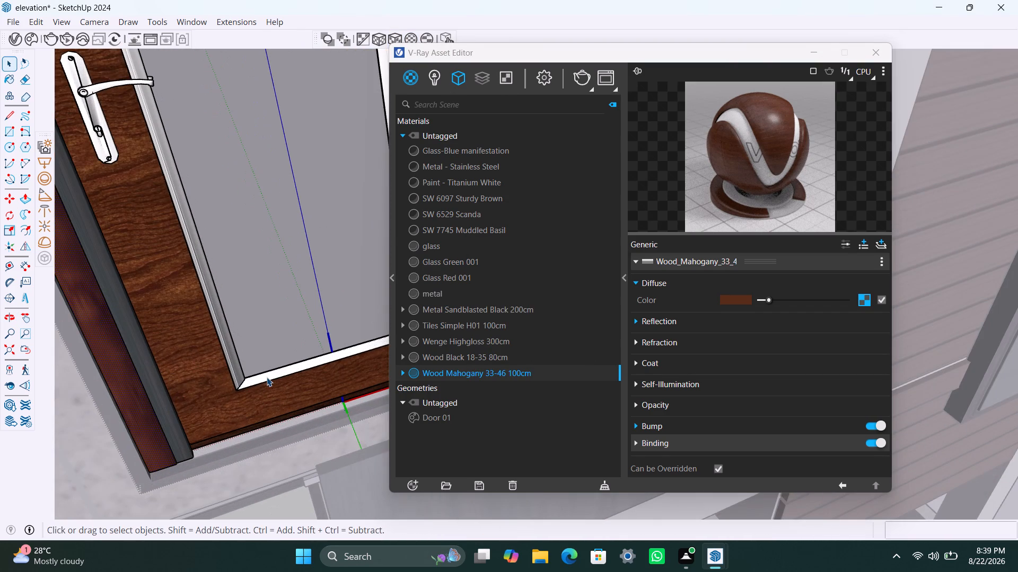
{"action": "left_click", "coordinate": [267, 377]}
{"action": "left_click", "coordinate": [459, 356]}
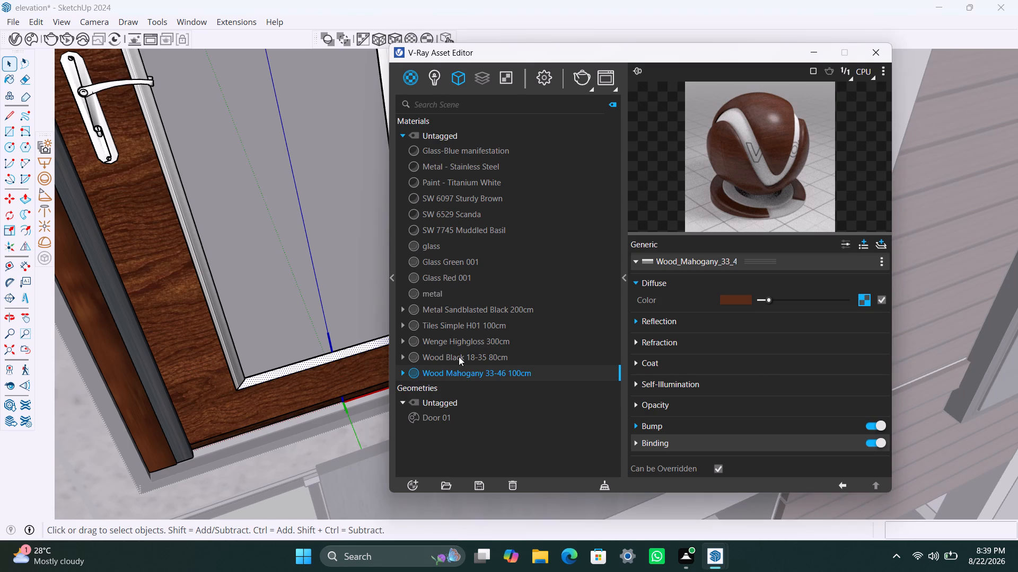
{"action": "right_click", "coordinate": [459, 356]}
{"action": "left_click", "coordinate": [508, 216]}
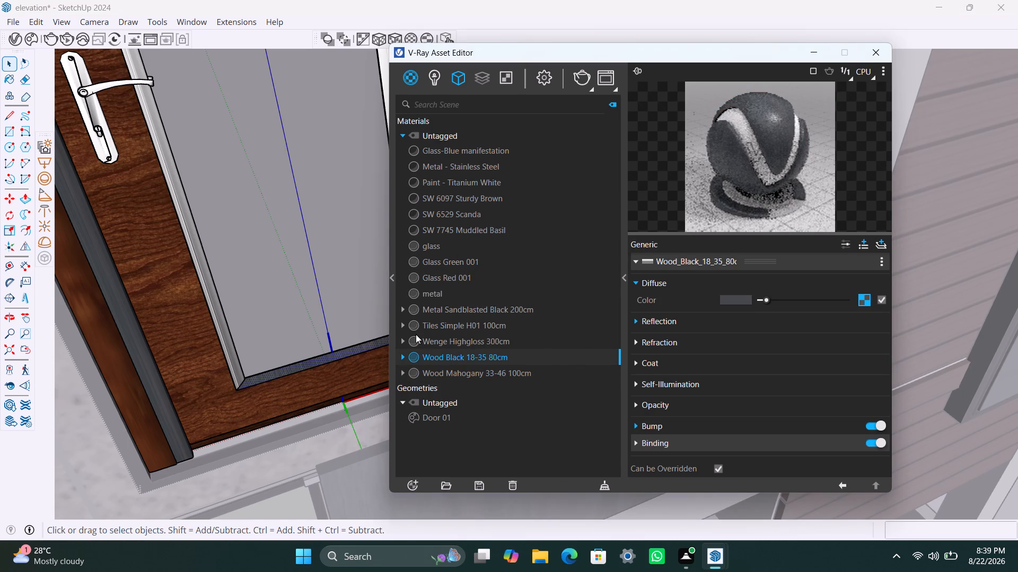
{"action": "left_click", "coordinate": [396, 41]}
Apply Wood Black 18-35 80cm to the two vertical trim strips beside the door glass, each with fitted cubic projection.
{"action": "left_click", "coordinate": [230, 356]}
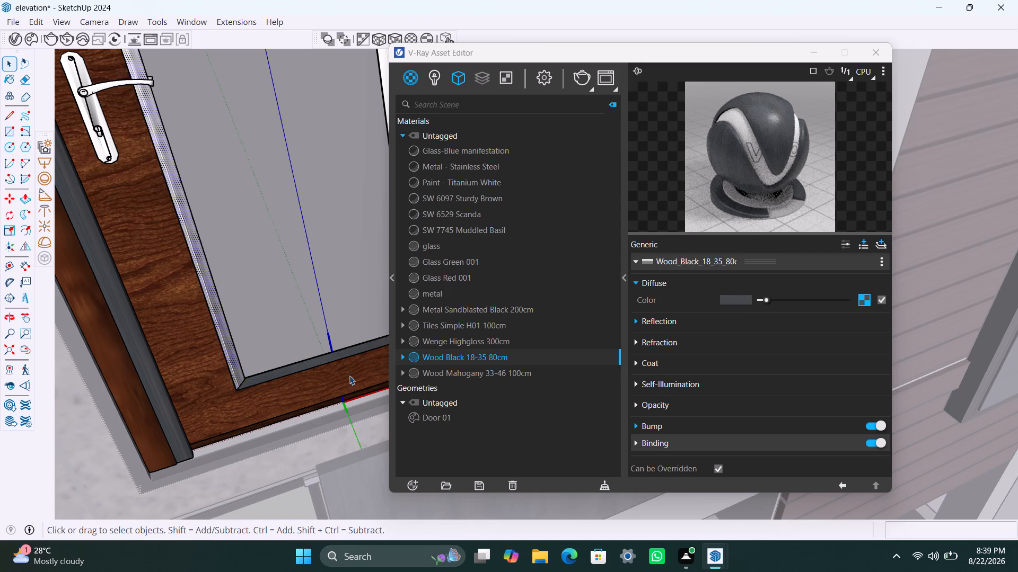
{"action": "right_click", "coordinate": [445, 355]}
{"action": "left_click", "coordinate": [492, 208]}
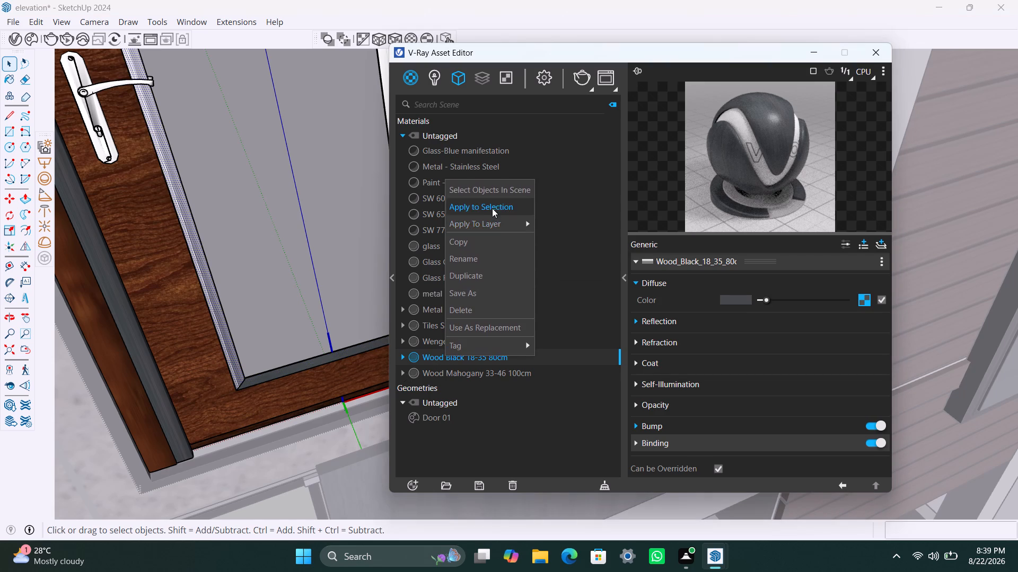
{"action": "left_click", "coordinate": [394, 42]}
{"action": "scroll", "coordinate": [304, 253], "scroll_direction": "down", "scroll_amount": 10}
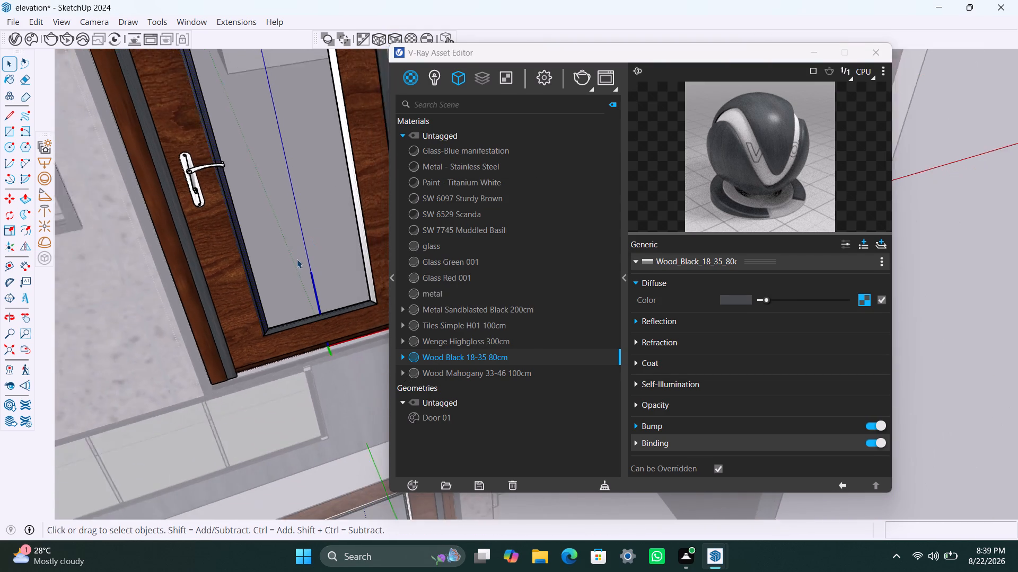
{"action": "left_click", "coordinate": [357, 257]}
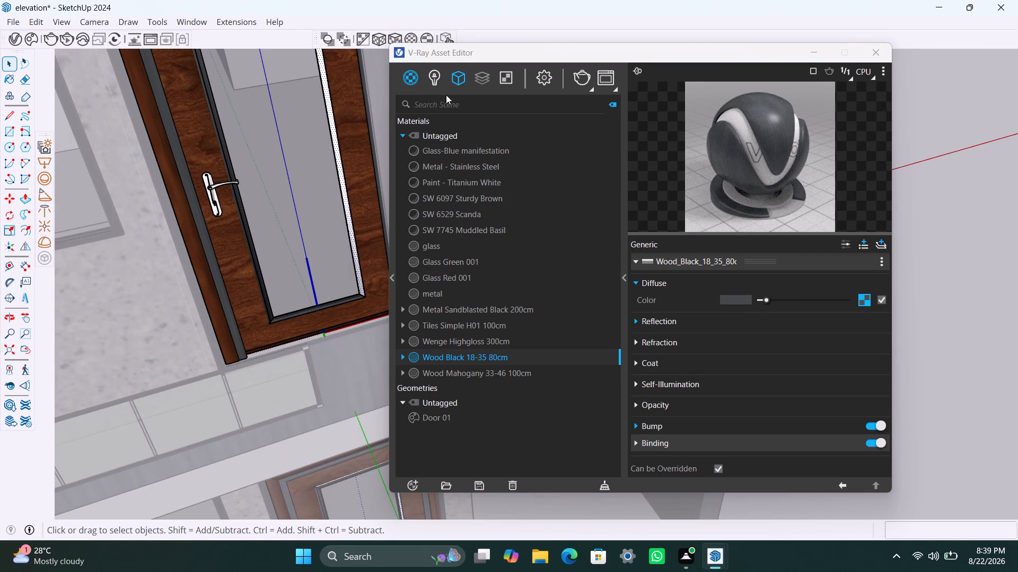
{"action": "right_click", "coordinate": [468, 354]}
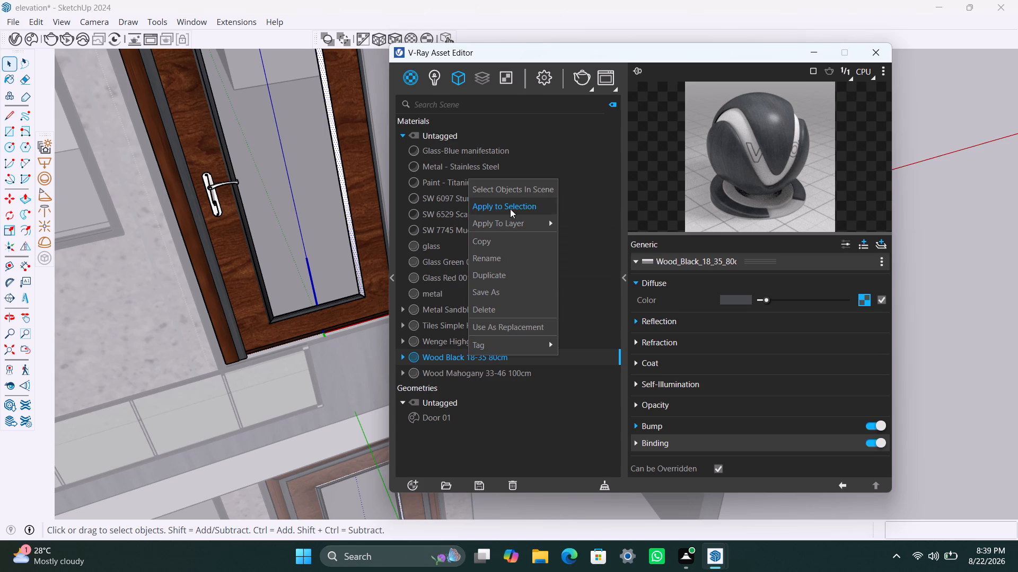
{"action": "left_click", "coordinate": [510, 209]}
{"action": "left_click", "coordinate": [392, 42]}
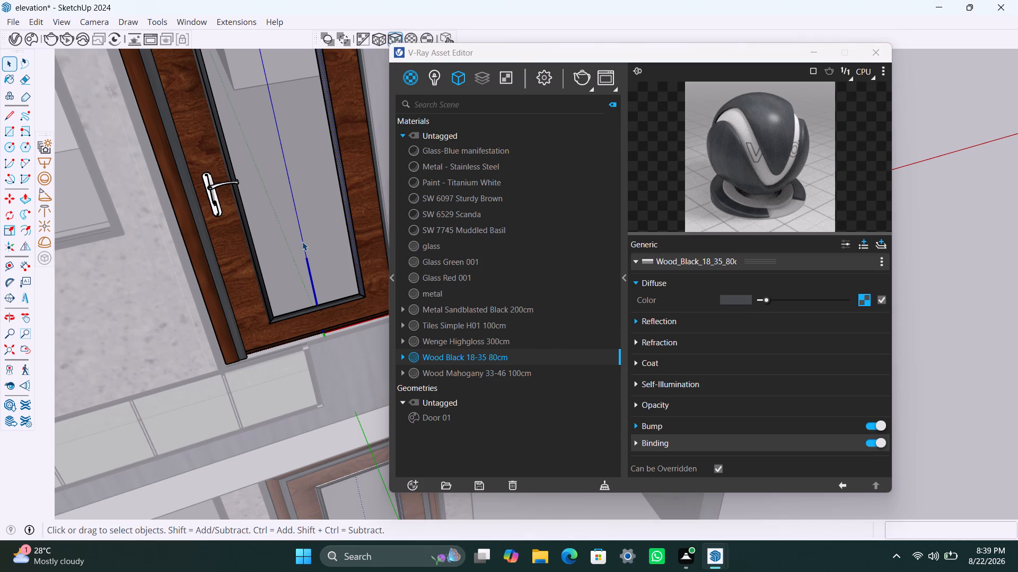
Apply Wood Black 18-35 80cm to the top trim strip above the door glass, fit its texture with cubic projection, and exit the door component.
{"action": "scroll", "coordinate": [302, 248], "scroll_direction": "down", "scroll_amount": 7}
{"action": "middle_click_drag", "start_coordinate": [303, 253], "coordinate": [310, 276]}
{"action": "scroll", "coordinate": [273, 173], "scroll_direction": "up", "scroll_amount": 6}
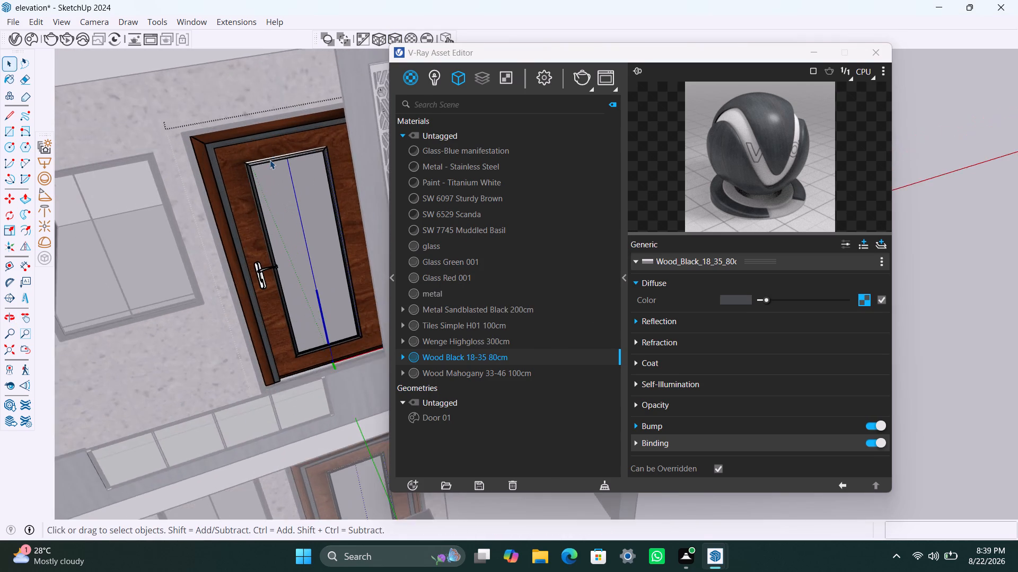
{"action": "scroll", "coordinate": [270, 160], "scroll_direction": "up", "scroll_amount": 8}
{"action": "left_click", "coordinate": [270, 160]}
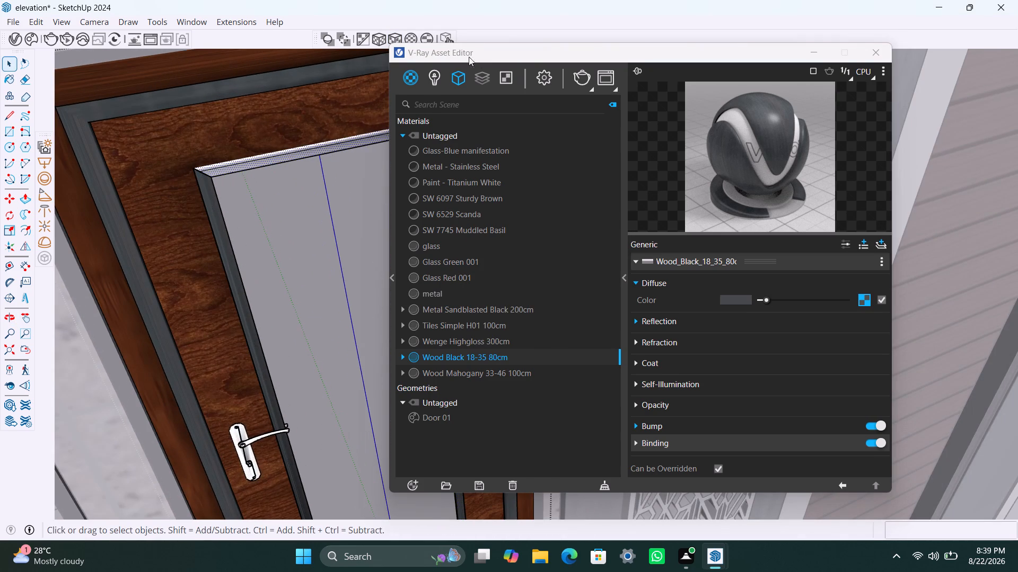
{"action": "right_click", "coordinate": [477, 355]}
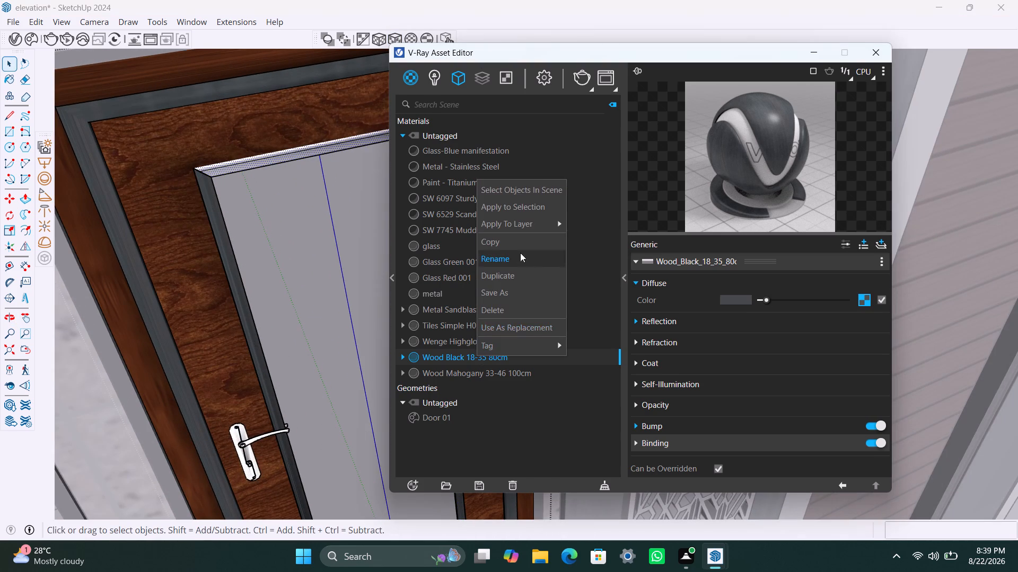
{"action": "left_click", "coordinate": [516, 208]}
{"action": "left_click", "coordinate": [399, 41]}
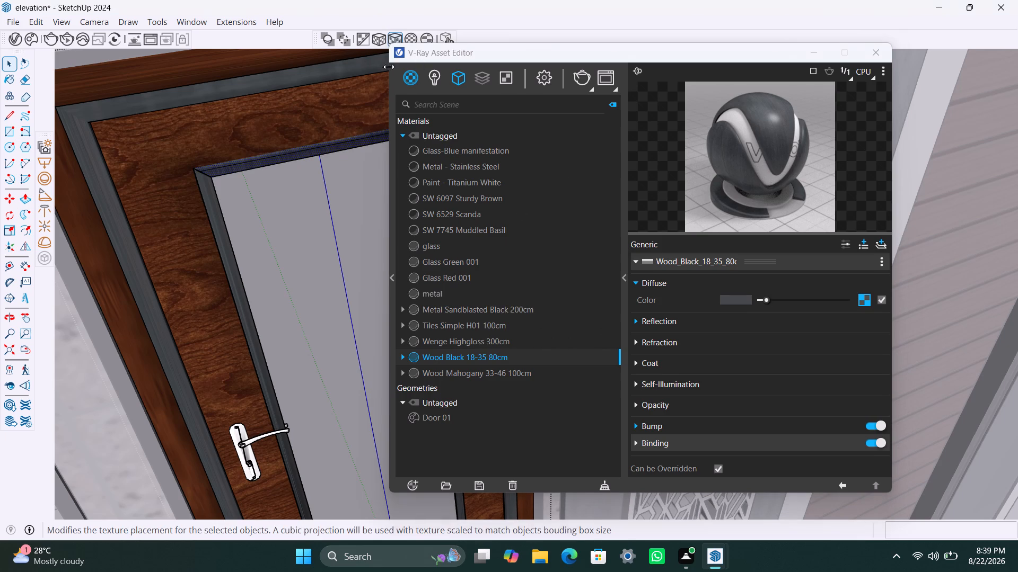
{"action": "scroll", "coordinate": [320, 267], "scroll_direction": "down", "scroll_amount": 16}
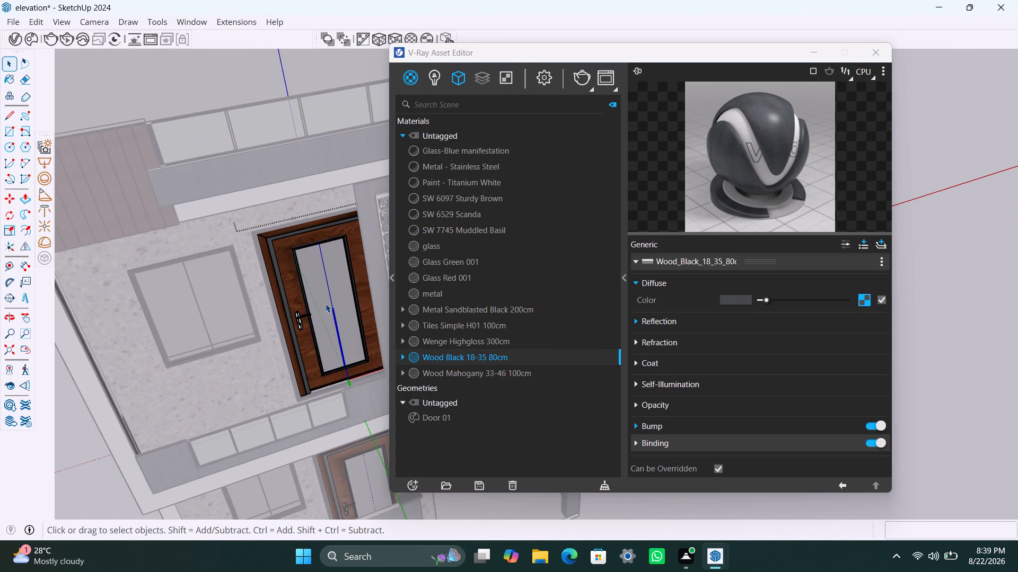
{"action": "middle_click_drag", "start_coordinate": [326, 304], "coordinate": [262, 208]}
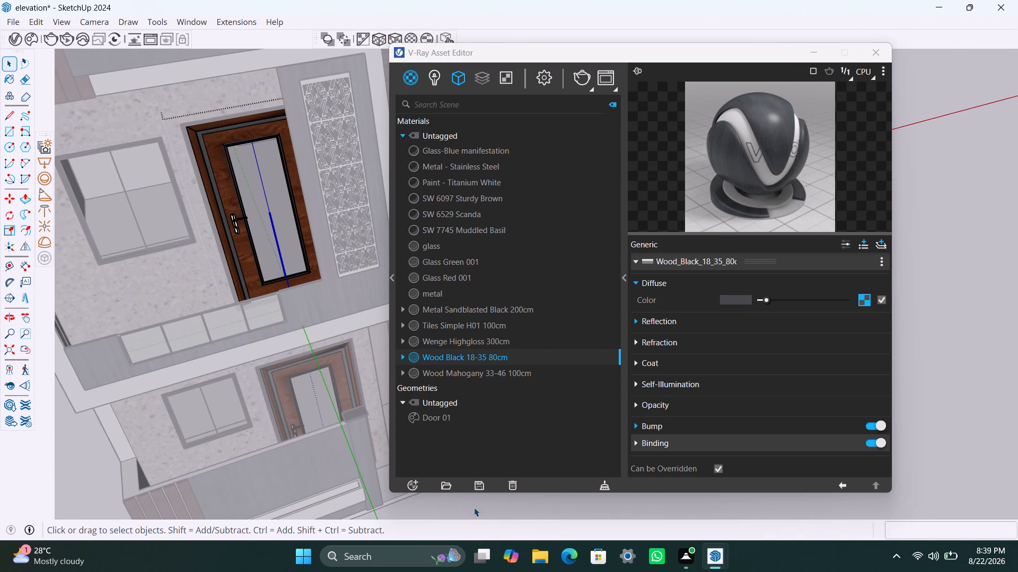
{"action": "left_click", "coordinate": [474, 507]}
{"action": "scroll", "coordinate": [313, 441], "scroll_direction": "down", "scroll_amount": 5}
{"action": "middle_click_drag", "start_coordinate": [313, 440], "coordinate": [208, 353]}
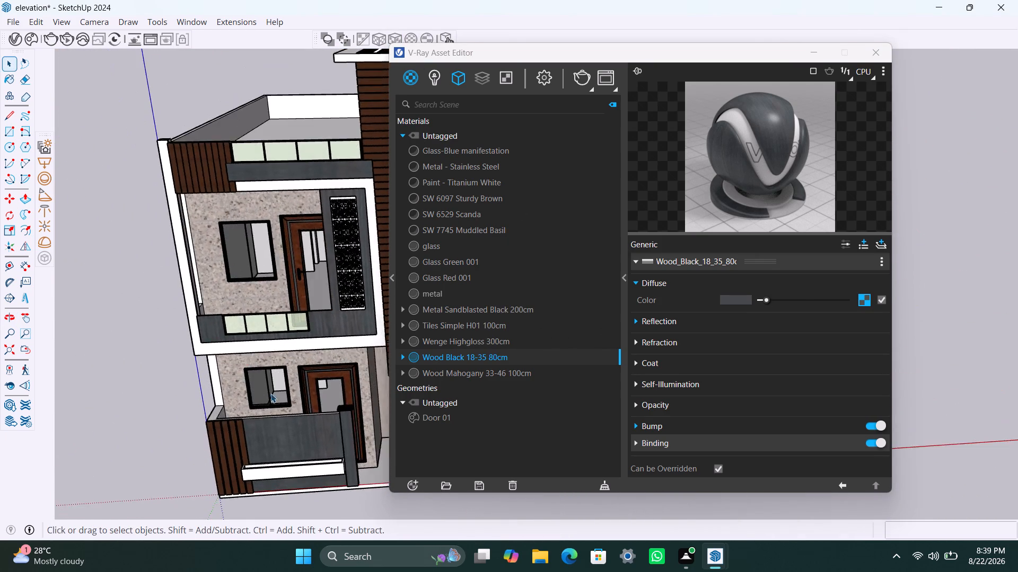
{"action": "scroll", "coordinate": [271, 396], "scroll_direction": "down", "scroll_amount": 4}
{"action": "double_click", "coordinate": [161, 398]}
Inspect the applied door materials on both floors, up close and within the whole house elevation.
{"action": "scroll", "coordinate": [236, 414], "scroll_direction": "down", "scroll_amount": 2}
{"action": "middle_click_drag", "start_coordinate": [227, 430], "coordinate": [278, 347]}
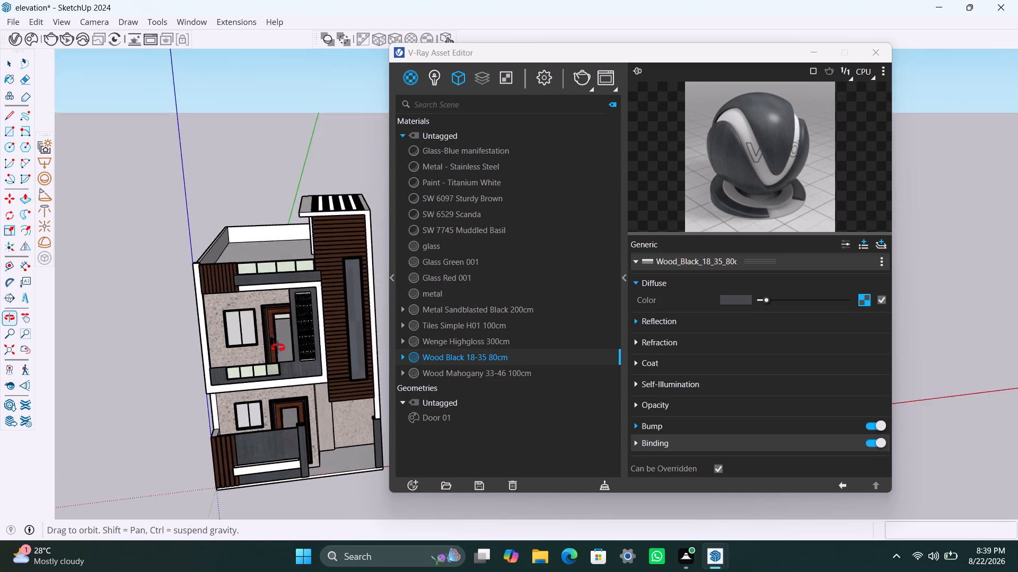
{"action": "middle_click_drag", "start_coordinate": [278, 347], "coordinate": [271, 335]}
{"action": "scroll", "coordinate": [278, 350], "scroll_direction": "down", "scroll_amount": 1}
{"action": "scroll", "coordinate": [276, 398], "scroll_direction": "down", "scroll_amount": 1}
{"action": "middle_click_drag", "start_coordinate": [276, 398], "coordinate": [253, 403]}
{"action": "scroll", "coordinate": [294, 373], "scroll_direction": "up", "scroll_amount": 4}
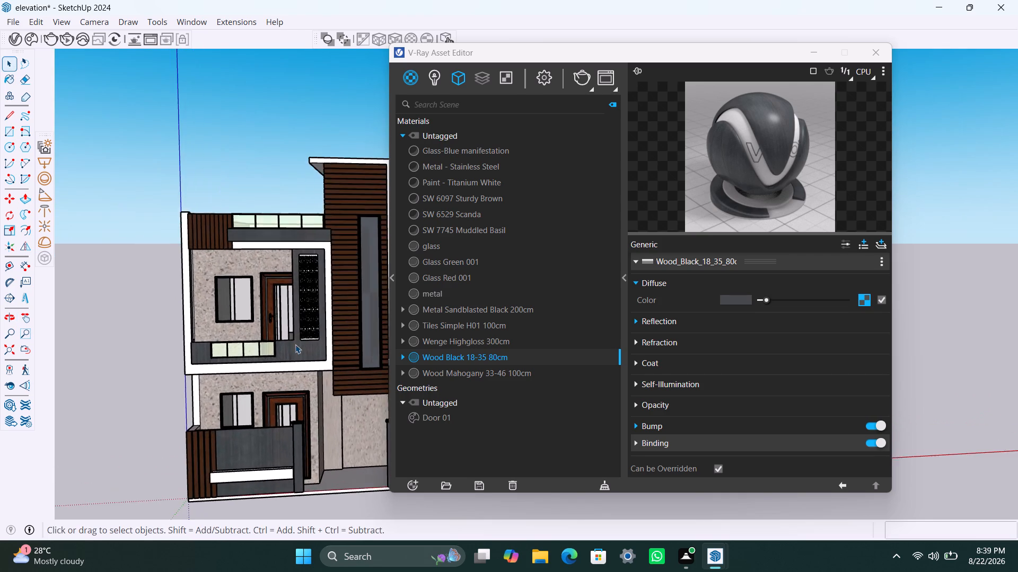
{"action": "scroll", "coordinate": [294, 344], "scroll_direction": "up", "scroll_amount": 7}
{"action": "middle_click_drag", "start_coordinate": [268, 353], "coordinate": [270, 390]}
{"action": "scroll", "coordinate": [234, 320], "scroll_direction": "up", "scroll_amount": 8}
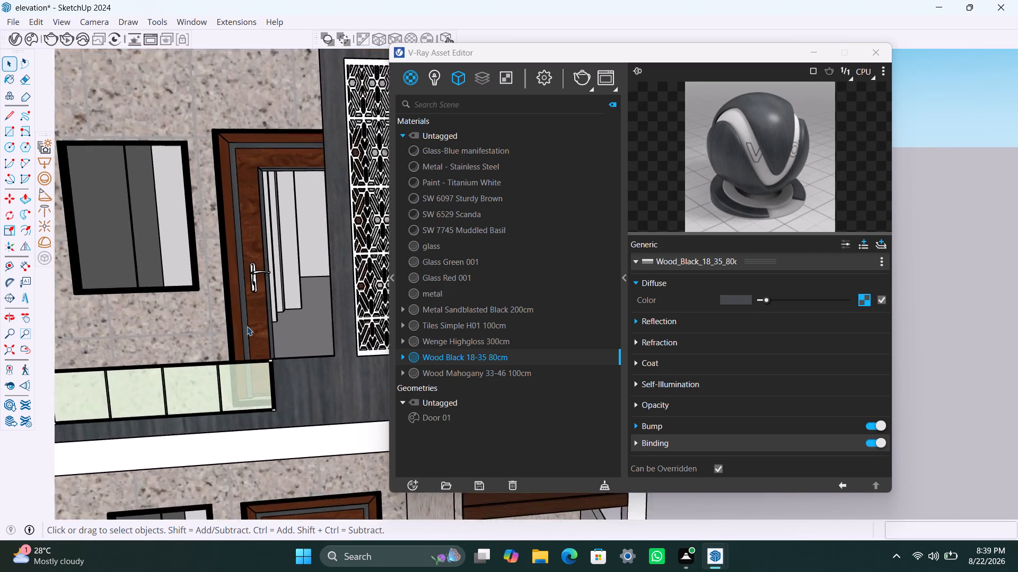
{"action": "scroll", "coordinate": [247, 326], "scroll_direction": "up", "scroll_amount": 8}
{"action": "scroll", "coordinate": [245, 337], "scroll_direction": "down", "scroll_amount": 5}
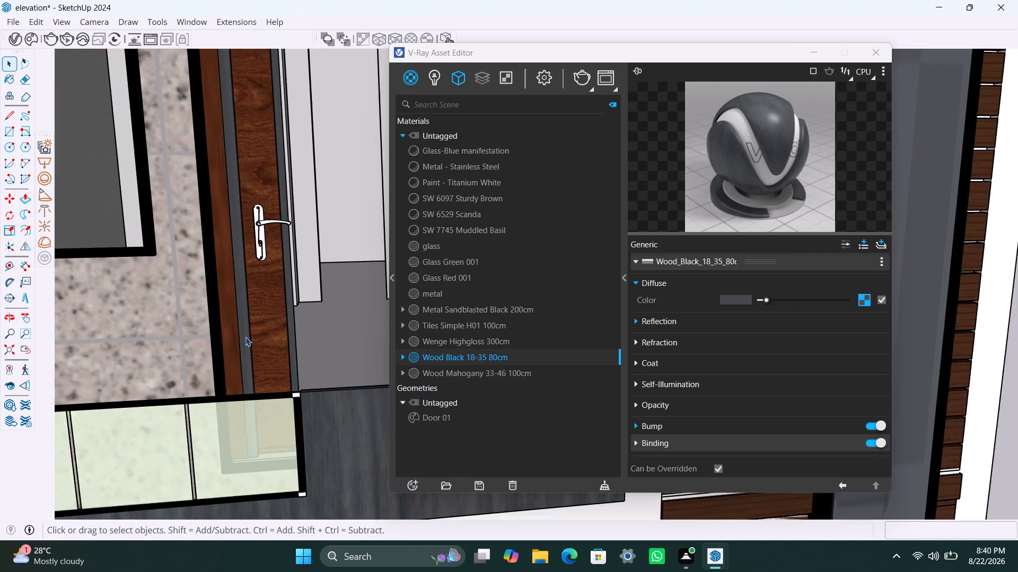
{"action": "scroll", "coordinate": [245, 337], "scroll_direction": "down", "scroll_amount": 20}
{"action": "scroll", "coordinate": [245, 337], "scroll_direction": "down", "scroll_amount": 8}
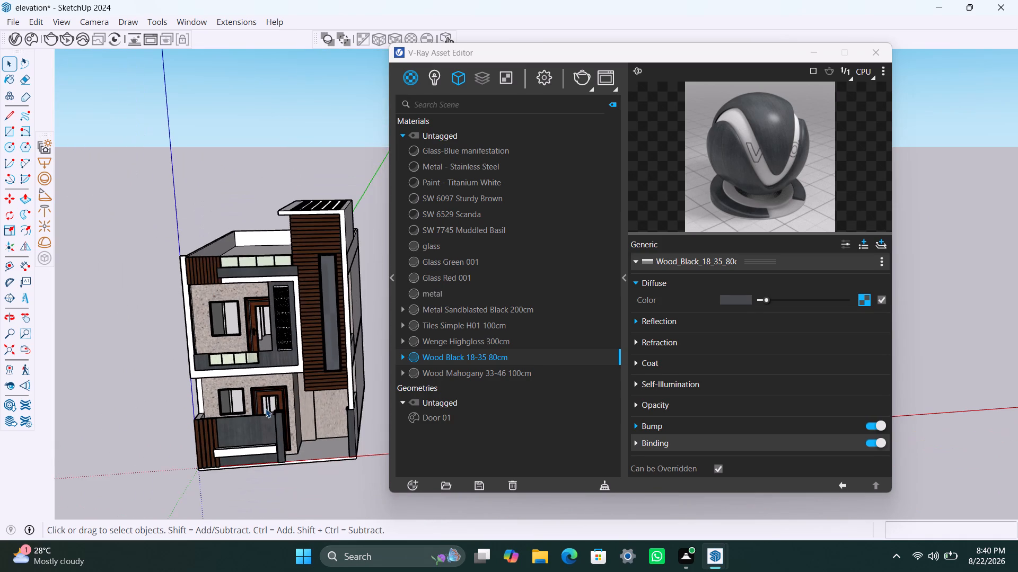
{"action": "middle_click_drag", "start_coordinate": [260, 406], "coordinate": [249, 401]}
Save the elevation model.
{"action": "key", "text": "ctrl+s"}
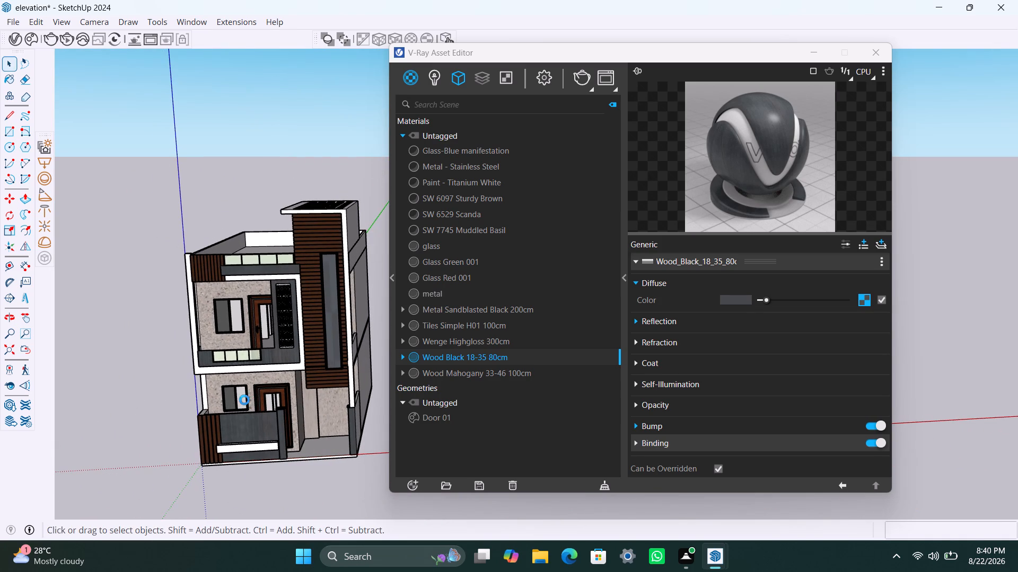
Open the Chaos Cosmos library and show the Potted plants category of the Vegetation 3D models.
{"action": "scroll", "coordinate": [231, 451], "scroll_direction": "up", "scroll_amount": 3}
{"action": "middle_click_drag", "start_coordinate": [286, 418], "coordinate": [286, 464]}
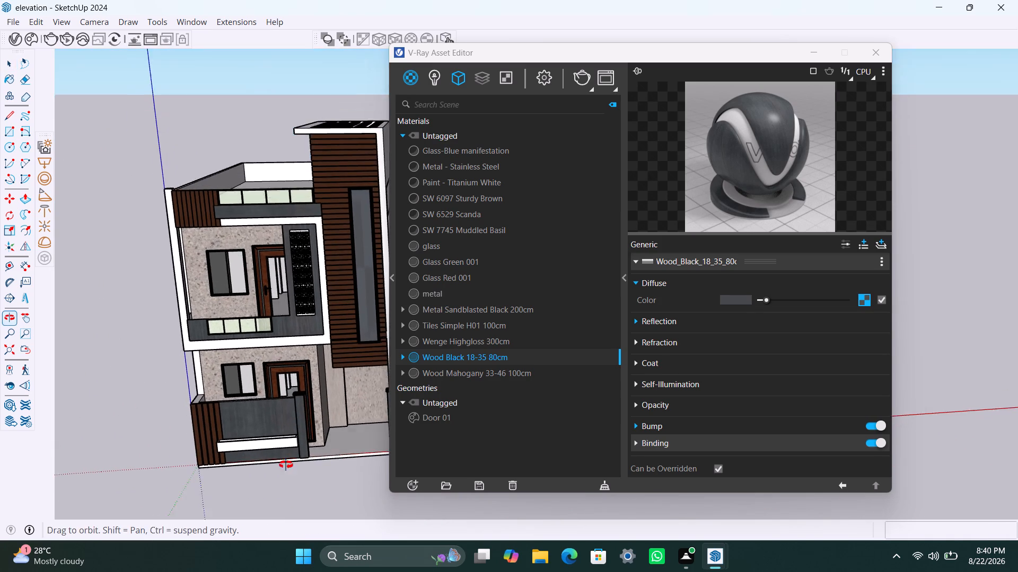
{"action": "middle_click_drag", "start_coordinate": [286, 464], "coordinate": [276, 484]}
{"action": "scroll", "coordinate": [252, 440], "scroll_direction": "up", "scroll_amount": 3}
{"action": "middle_click_drag", "start_coordinate": [261, 441], "coordinate": [196, 446]}
{"action": "scroll", "coordinate": [244, 400], "scroll_direction": "up", "scroll_amount": 2}
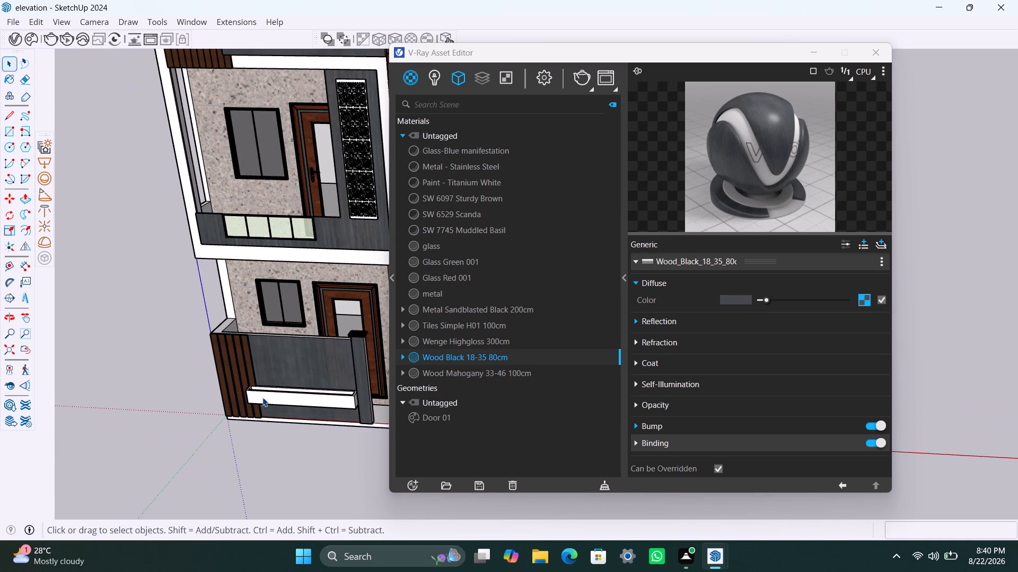
{"action": "middle_click_drag", "start_coordinate": [270, 402], "coordinate": [285, 409]}
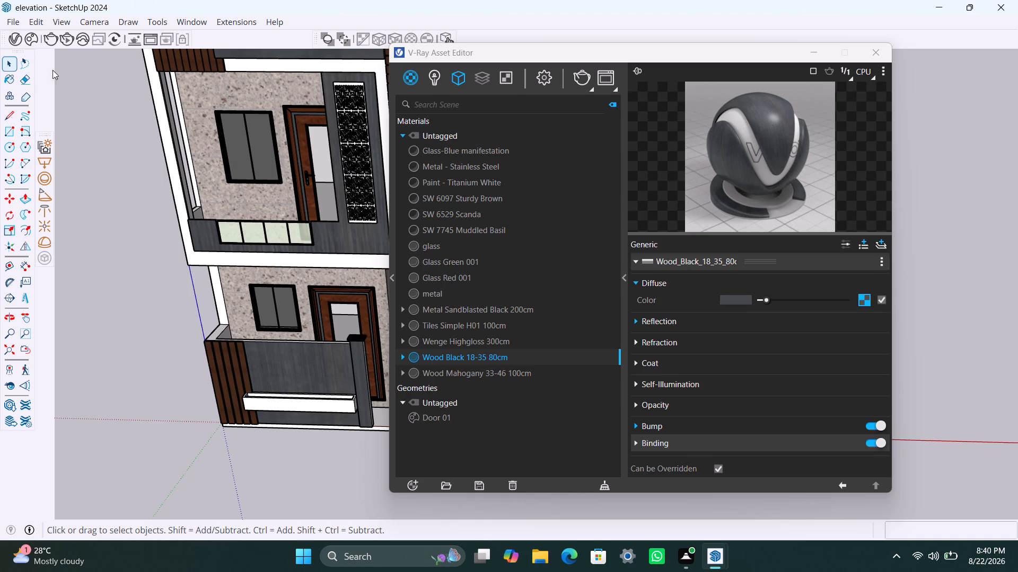
{"action": "left_click", "coordinate": [32, 40]}
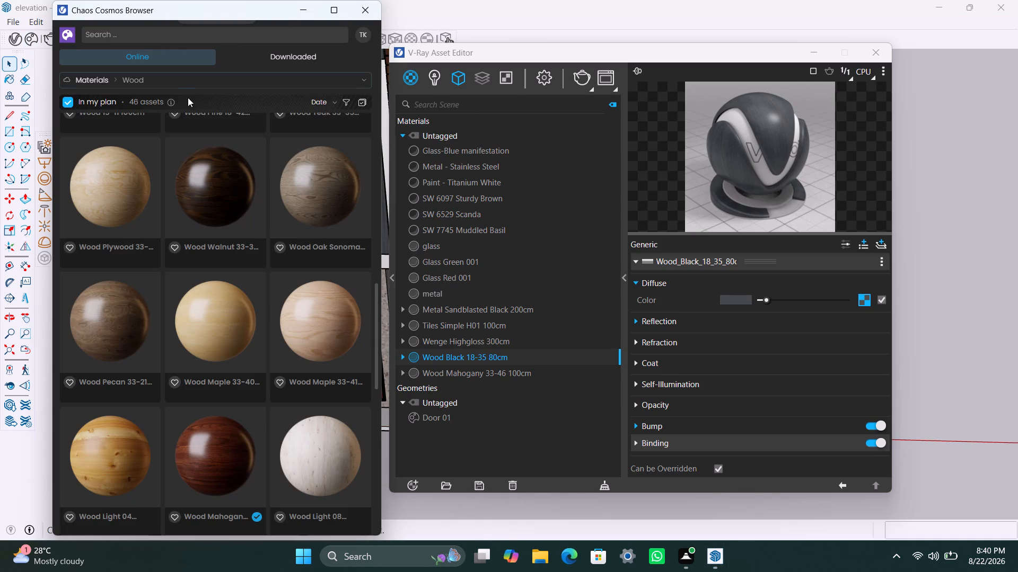
{"action": "left_click", "coordinate": [221, 82]}
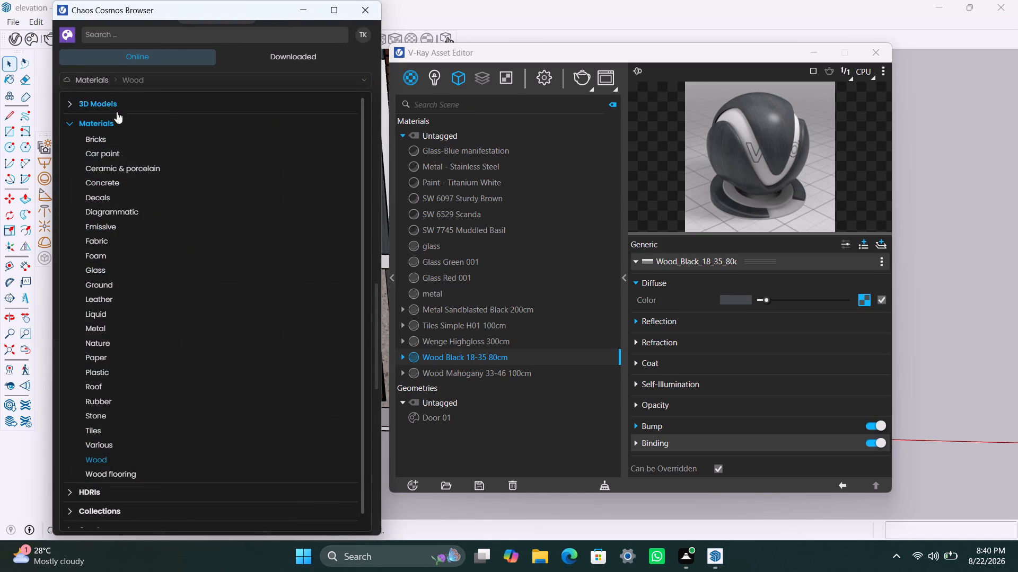
{"action": "left_click", "coordinate": [107, 102]}
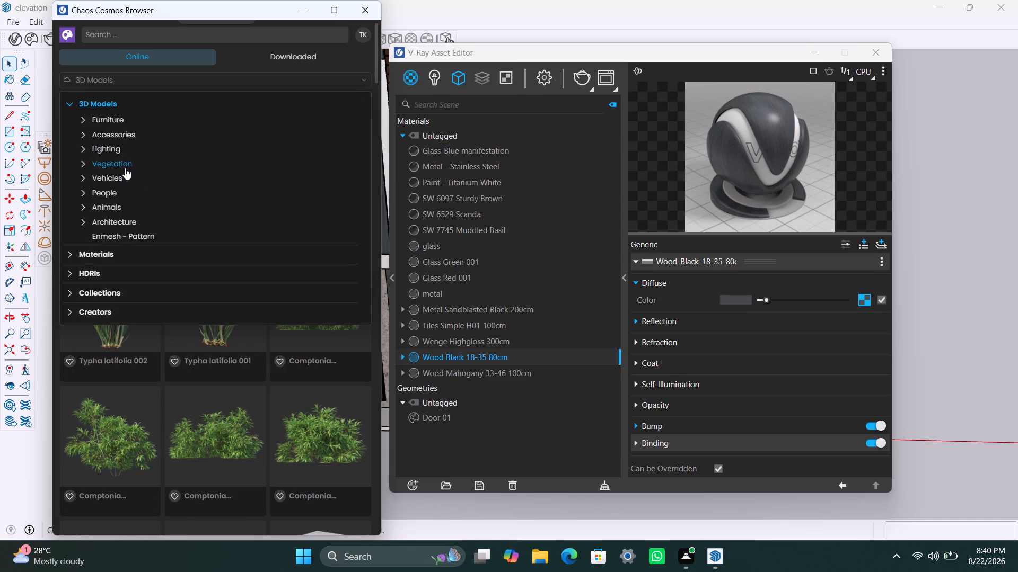
{"action": "left_click", "coordinate": [126, 160]}
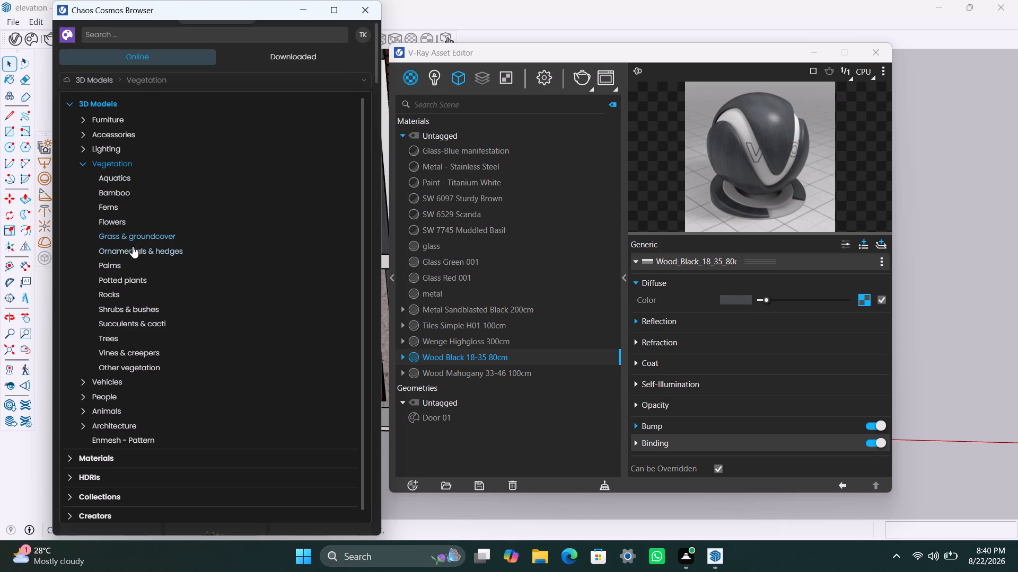
{"action": "left_click", "coordinate": [131, 282]}
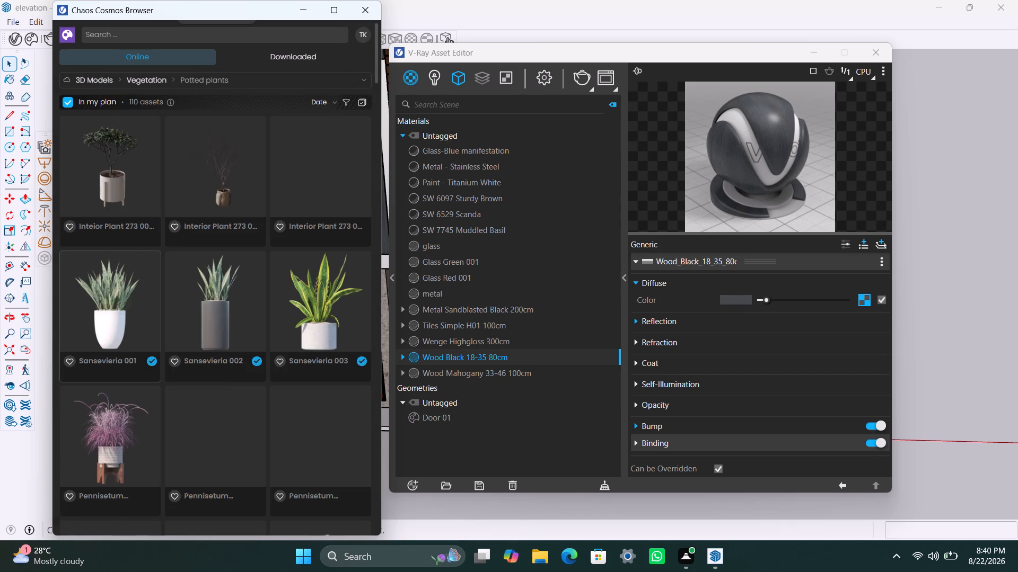
Look through the online potted plant models for one suited to the house's front planter.
{"action": "scroll", "coordinate": [261, 395], "scroll_direction": "down", "scroll_amount": 3}
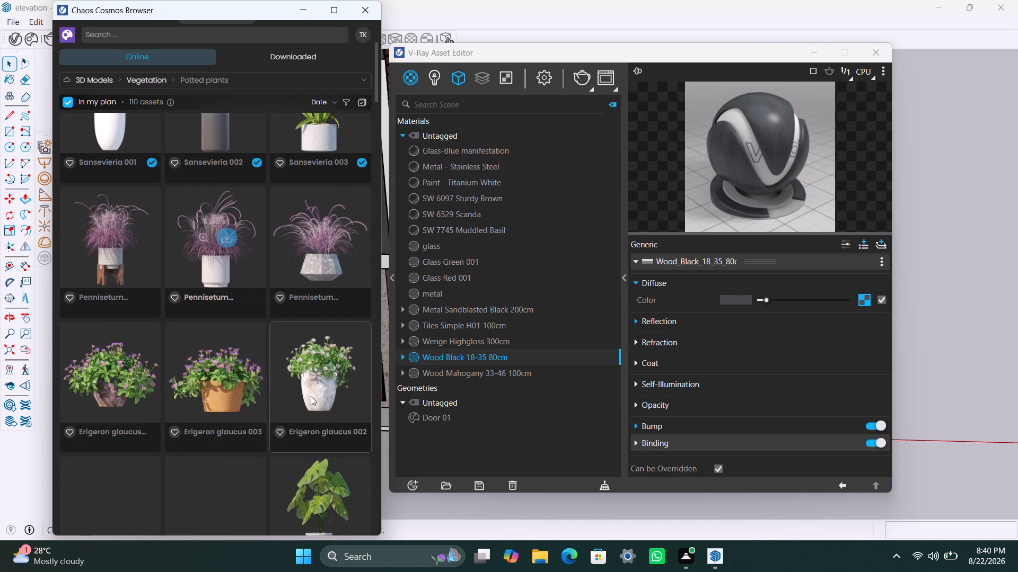
{"action": "scroll", "coordinate": [209, 339], "scroll_direction": "down", "scroll_amount": 2}
{"action": "scroll", "coordinate": [303, 381], "scroll_direction": "down", "scroll_amount": 3}
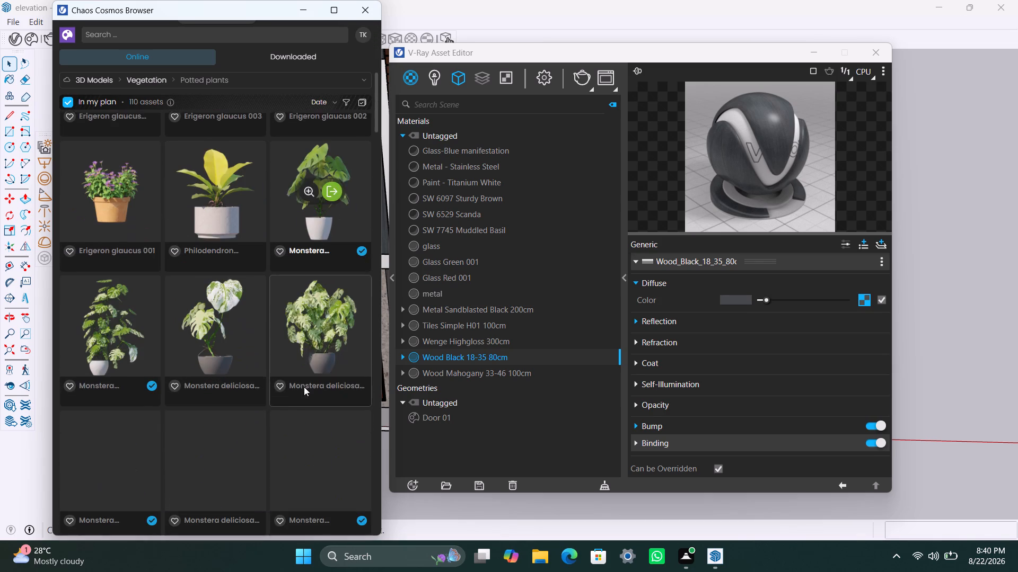
{"action": "scroll", "coordinate": [264, 378], "scroll_direction": "down", "scroll_amount": 18}
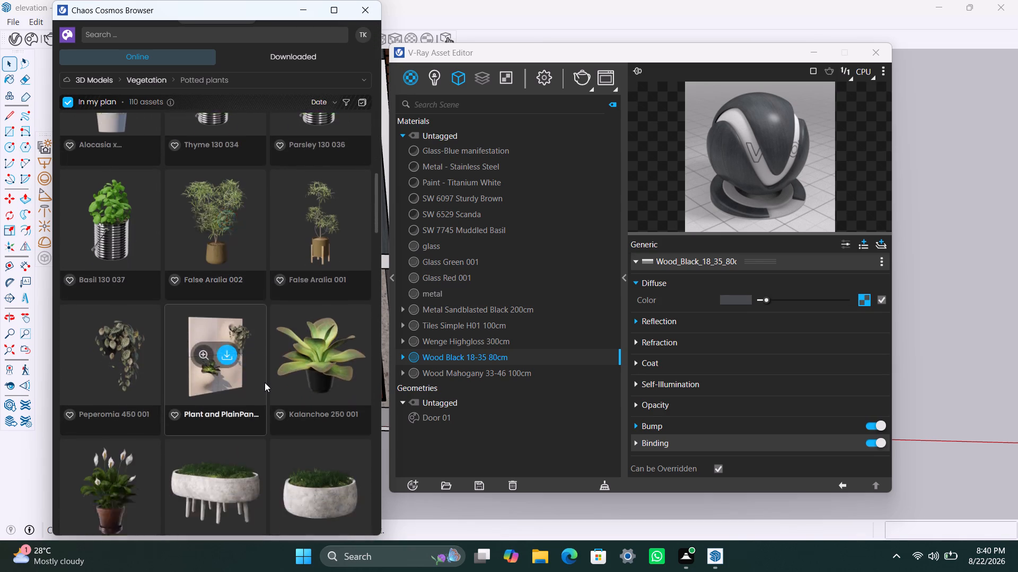
{"action": "scroll", "coordinate": [265, 382], "scroll_direction": "down", "scroll_amount": 6}
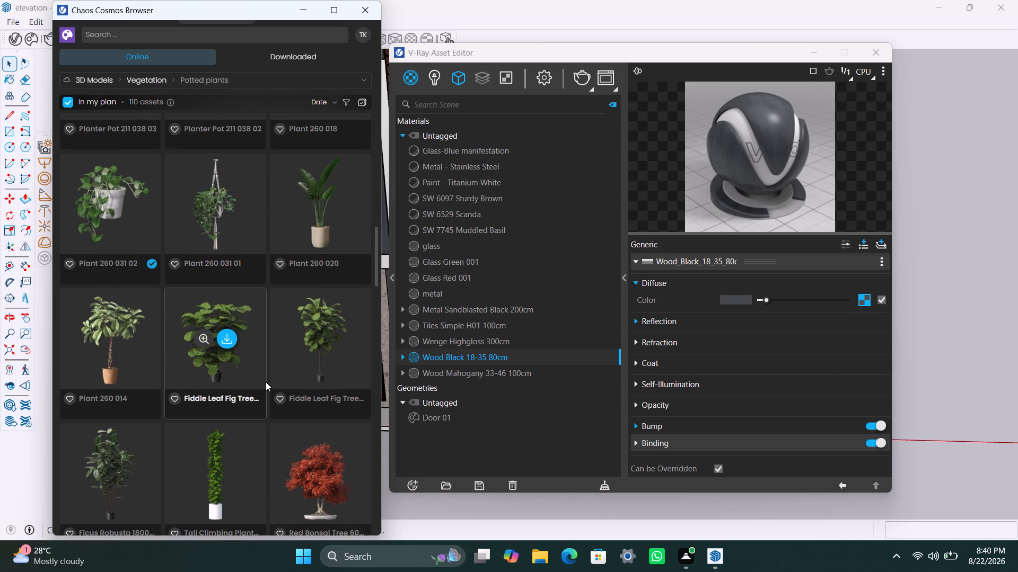
{"action": "scroll", "coordinate": [266, 382], "scroll_direction": "up", "scroll_amount": 3}
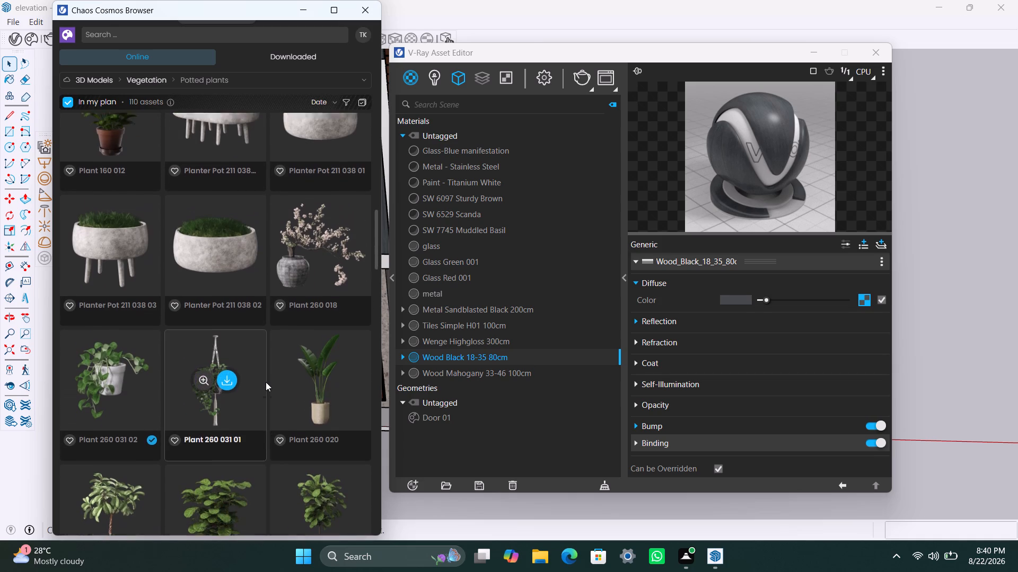
{"action": "scroll", "coordinate": [266, 382], "scroll_direction": "down", "scroll_amount": 5}
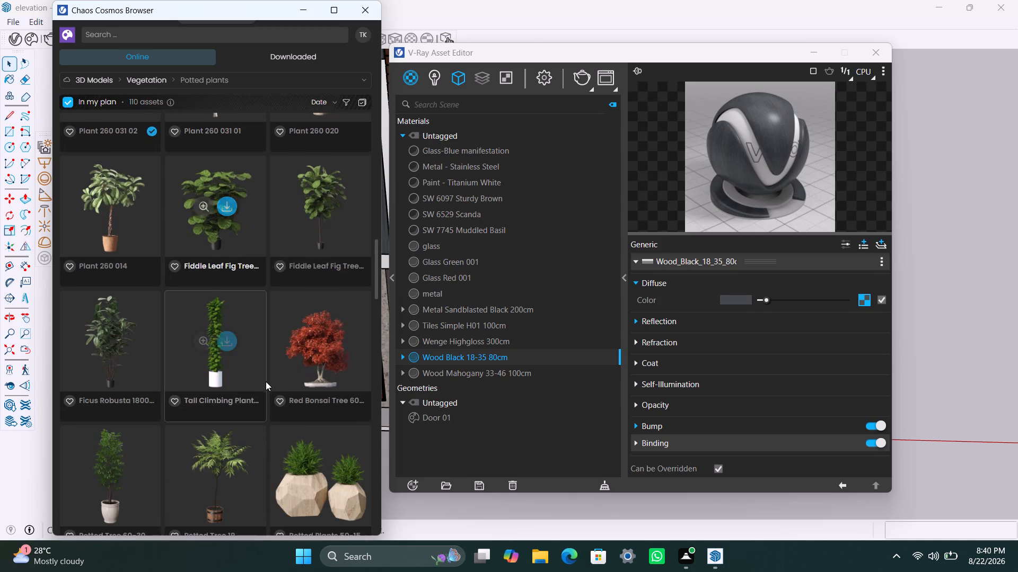
{"action": "scroll", "coordinate": [266, 381], "scroll_direction": "down", "scroll_amount": 5}
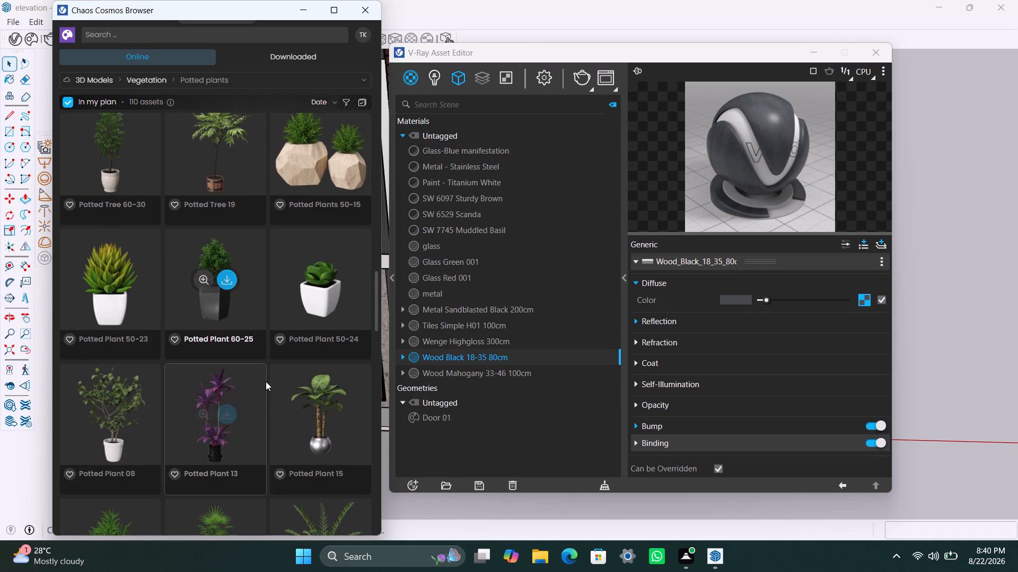
{"action": "scroll", "coordinate": [266, 381], "scroll_direction": "down", "scroll_amount": 3}
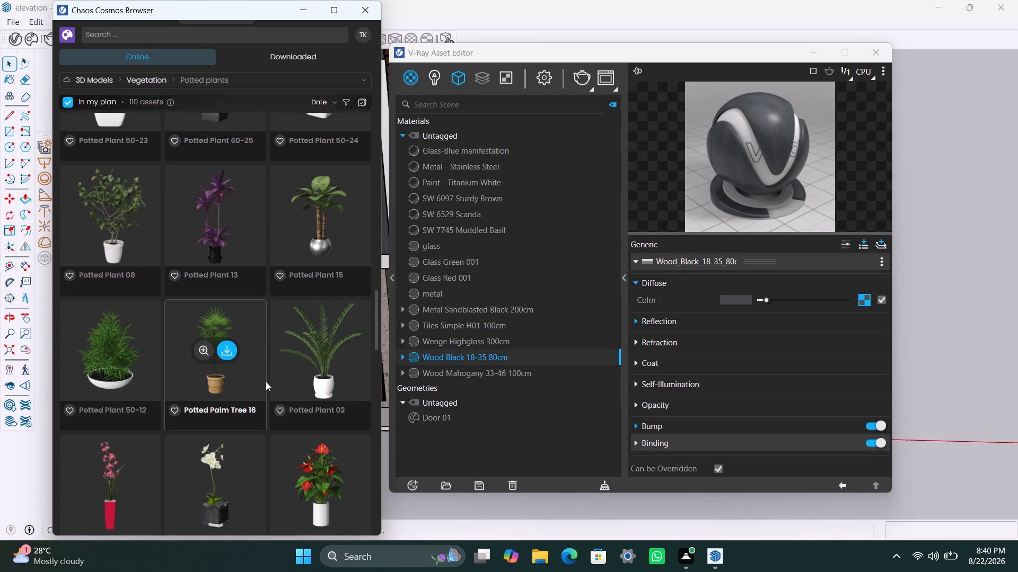
{"action": "scroll", "coordinate": [266, 381], "scroll_direction": "down", "scroll_amount": 6}
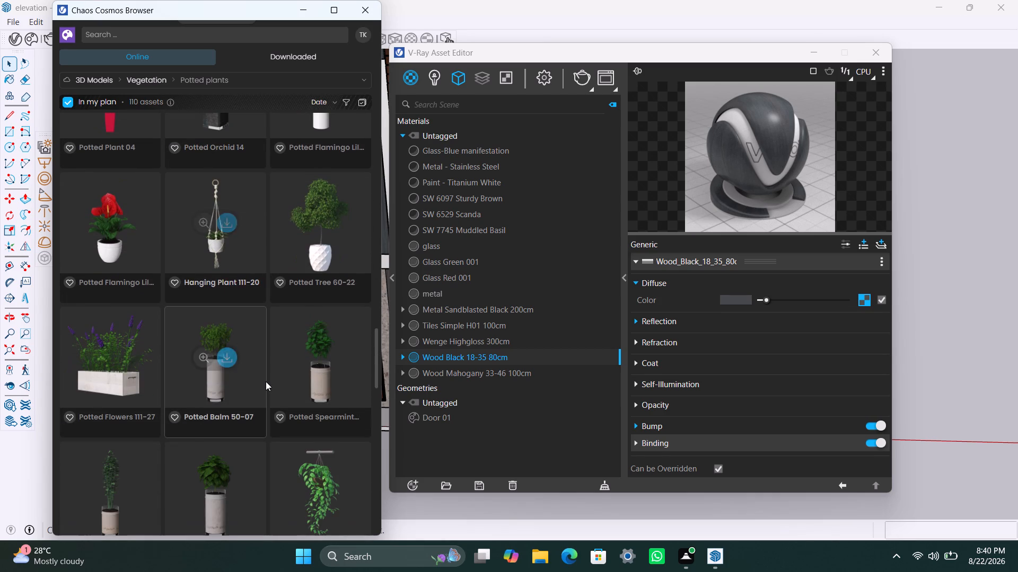
{"action": "scroll", "coordinate": [266, 381], "scroll_direction": "down", "scroll_amount": 2}
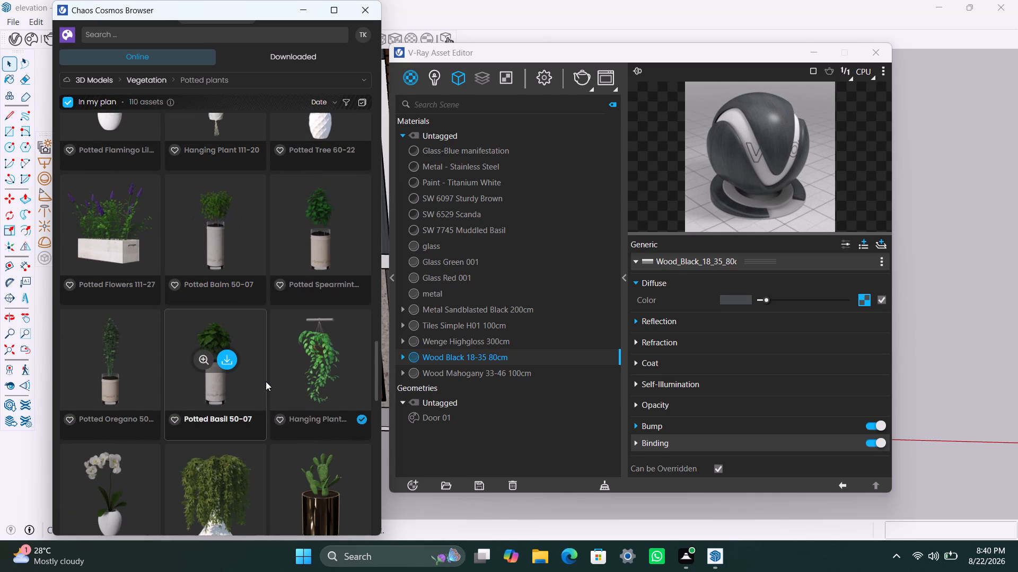
{"action": "scroll", "coordinate": [266, 381], "scroll_direction": "down", "scroll_amount": 1}
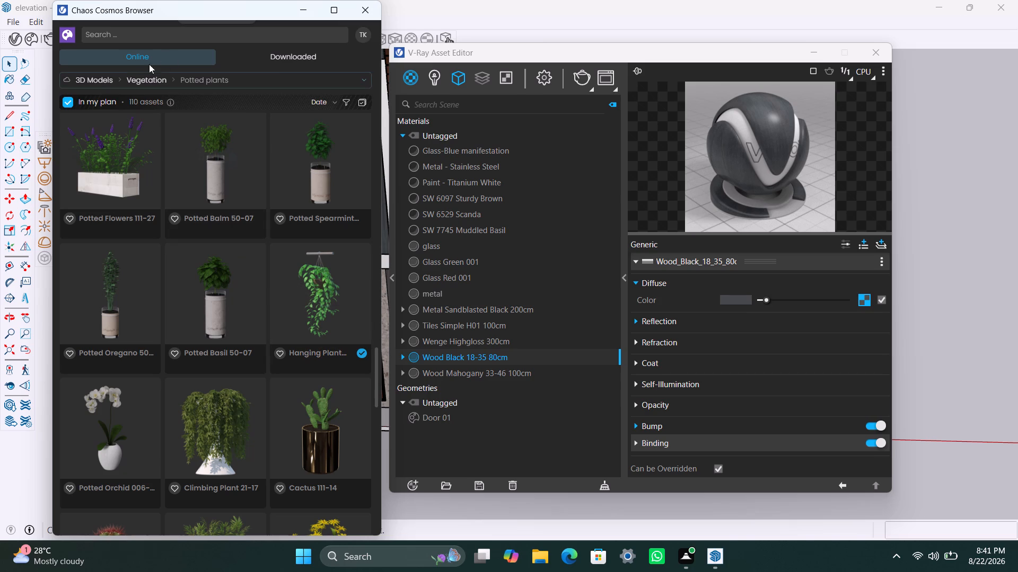
Import the downloaded Hanging Plant 111-02 and place seven of them in a row along the upper-floor balcony ceiling edge.
{"action": "left_click", "coordinate": [272, 54]}
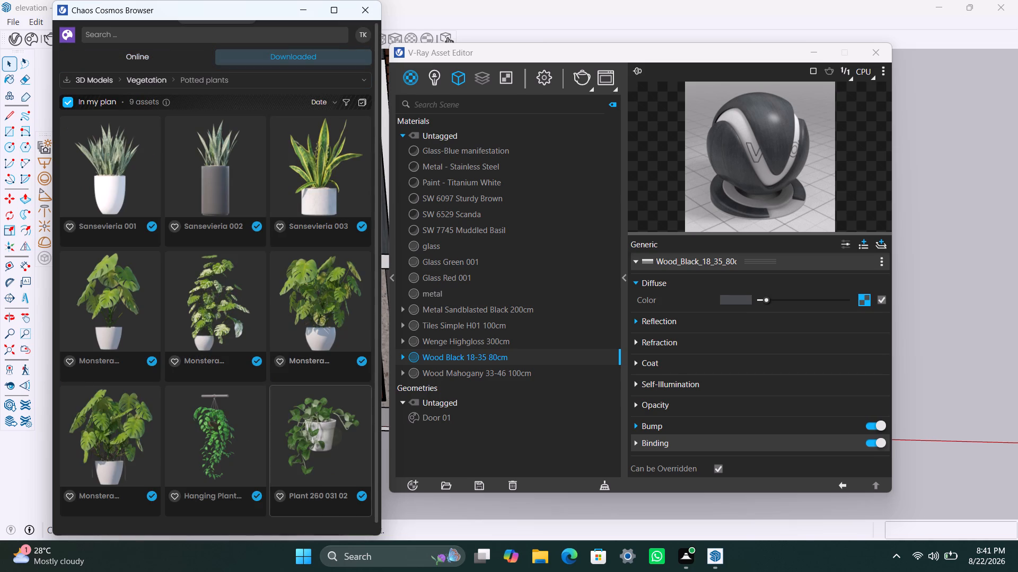
{"action": "left_click", "coordinate": [228, 435]}
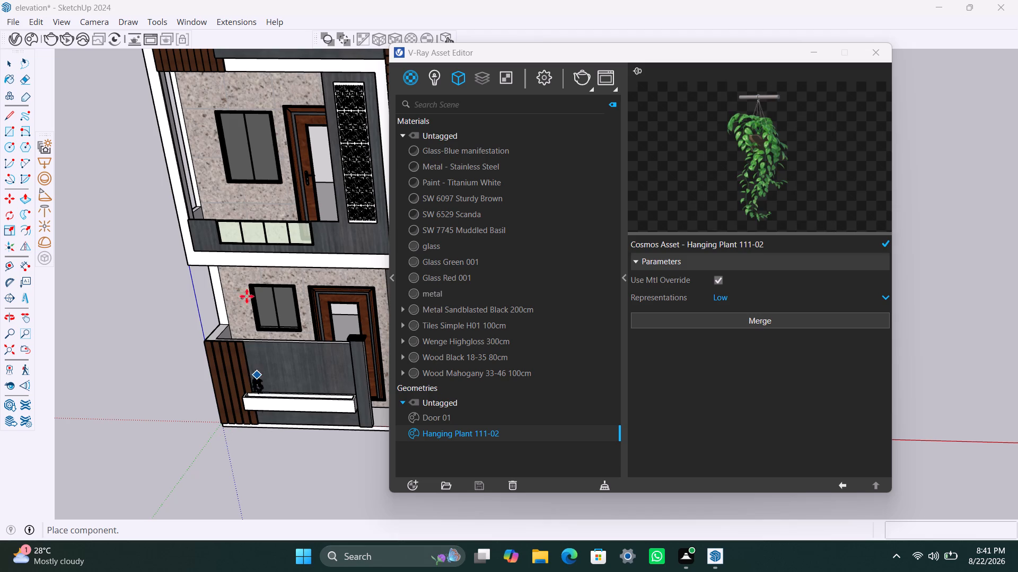
{"action": "scroll", "coordinate": [185, 133], "scroll_direction": "down", "scroll_amount": 2}
{"action": "middle_click_drag", "start_coordinate": [195, 154], "coordinate": [296, 151]}
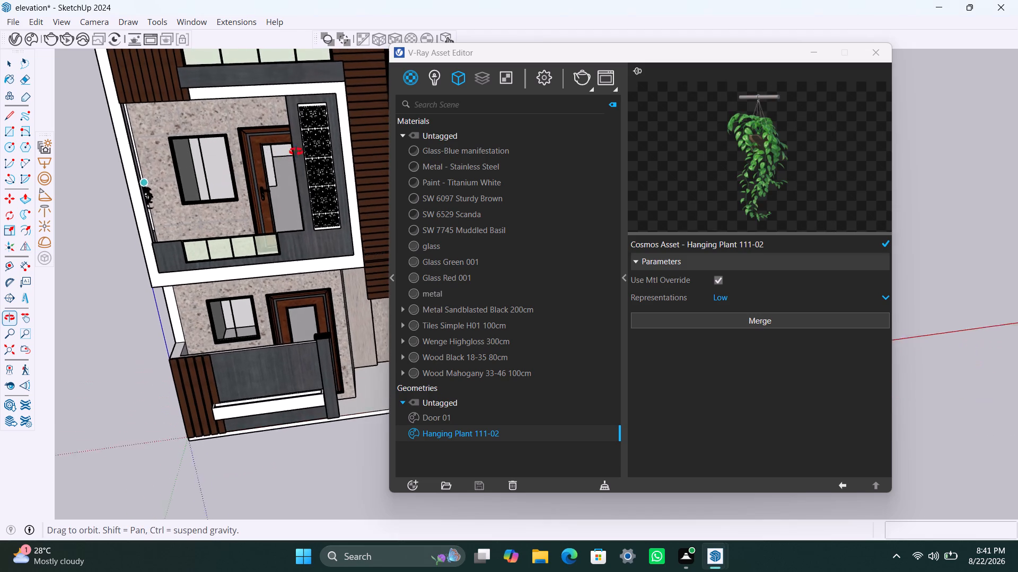
{"action": "middle_click_drag", "start_coordinate": [296, 151], "coordinate": [302, 147]}
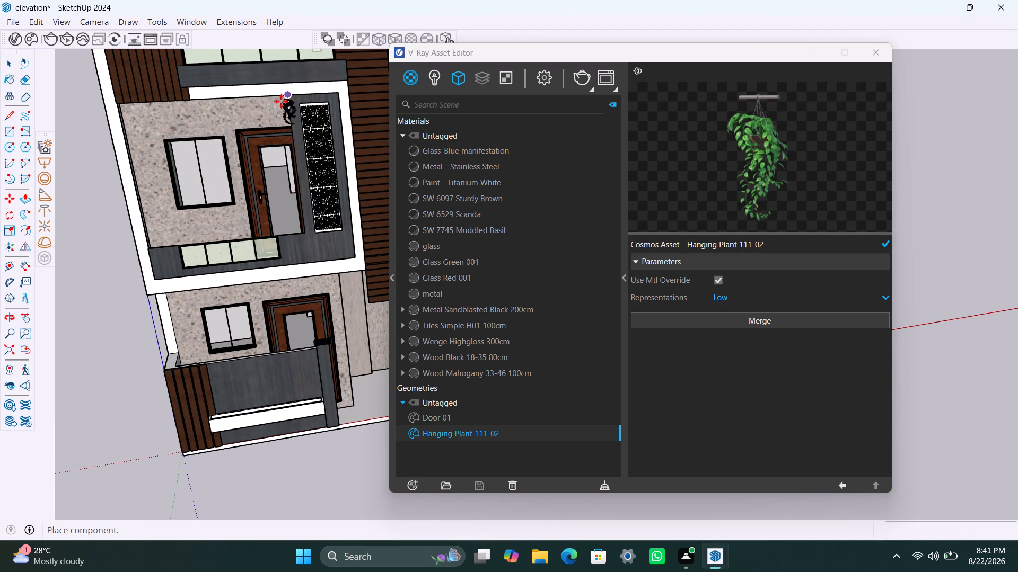
{"action": "scroll", "coordinate": [276, 104], "scroll_direction": "down", "scroll_amount": 3}
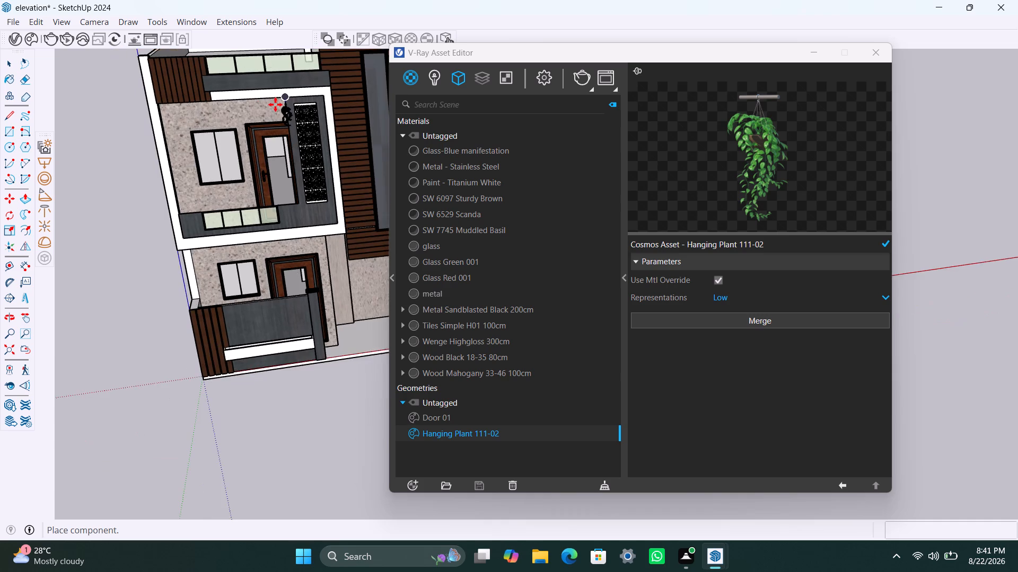
{"action": "scroll", "coordinate": [275, 104], "scroll_direction": "down", "scroll_amount": 2}
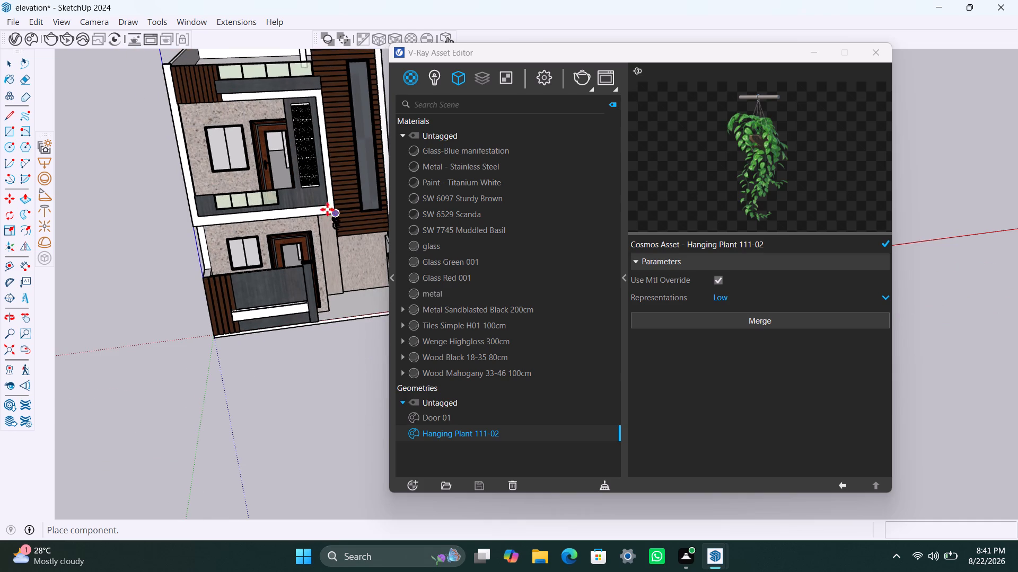
{"action": "left_click", "coordinate": [282, 105]}
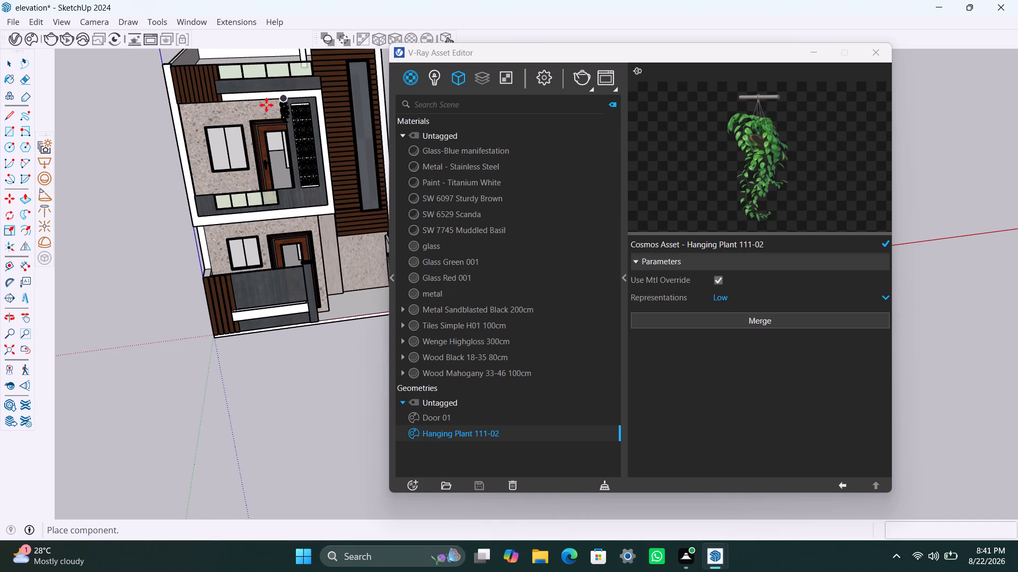
{"action": "left_click", "coordinate": [266, 102]}
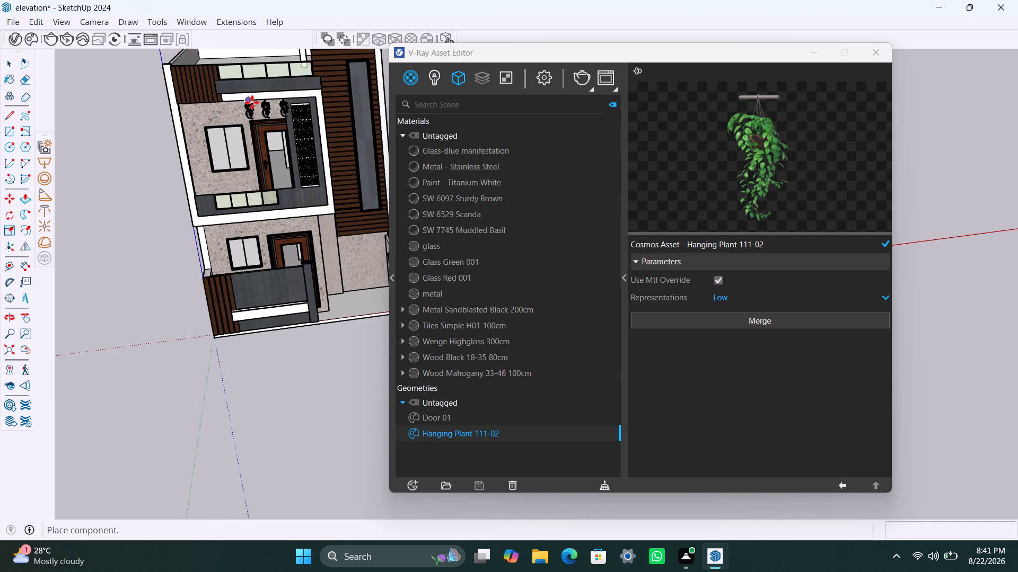
{"action": "left_click", "coordinate": [251, 103]}
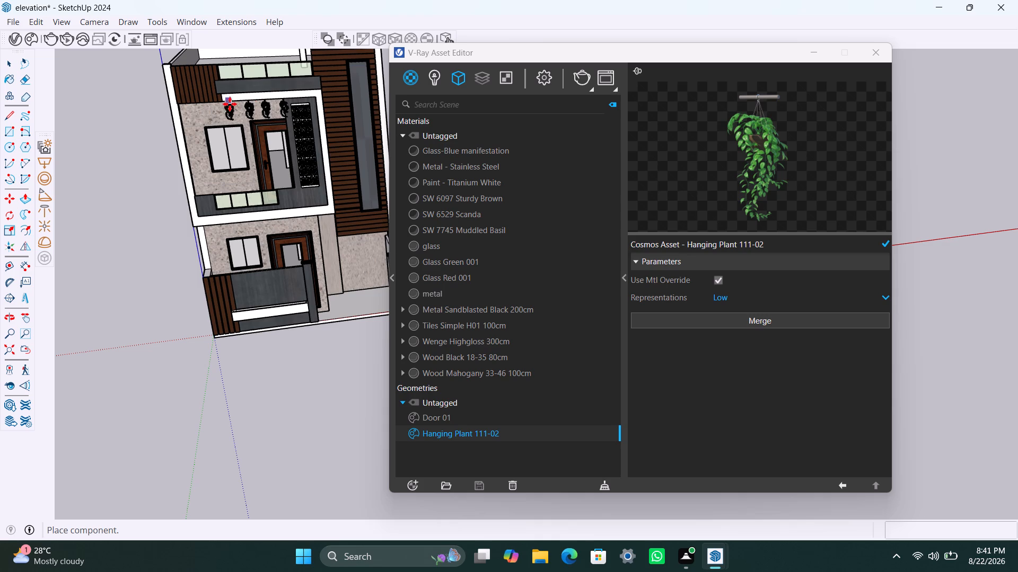
{"action": "left_click", "coordinate": [230, 104]}
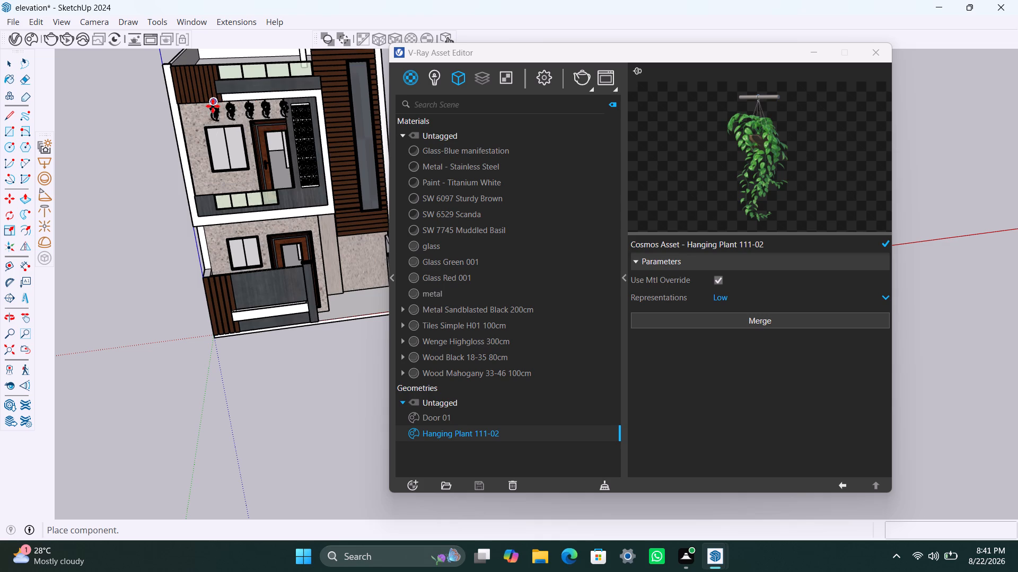
{"action": "left_click", "coordinate": [213, 108]}
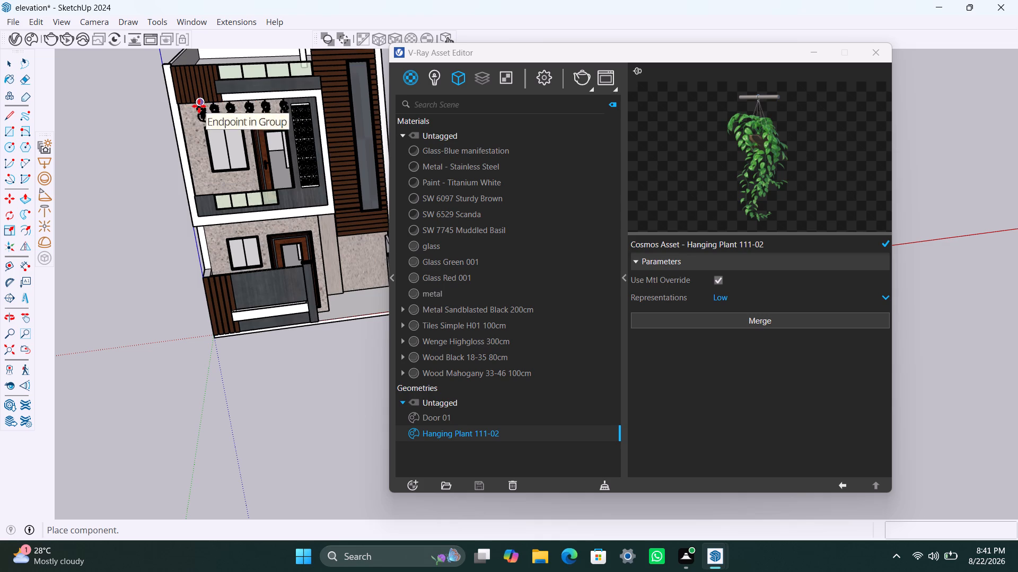
{"action": "left_click", "coordinate": [199, 106]}
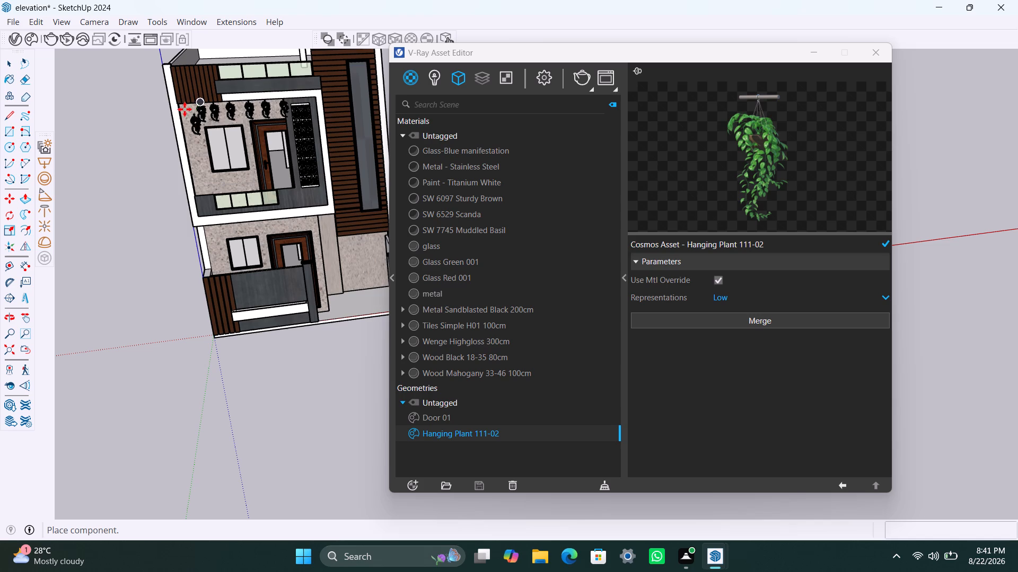
{"action": "left_click", "coordinate": [181, 109]}
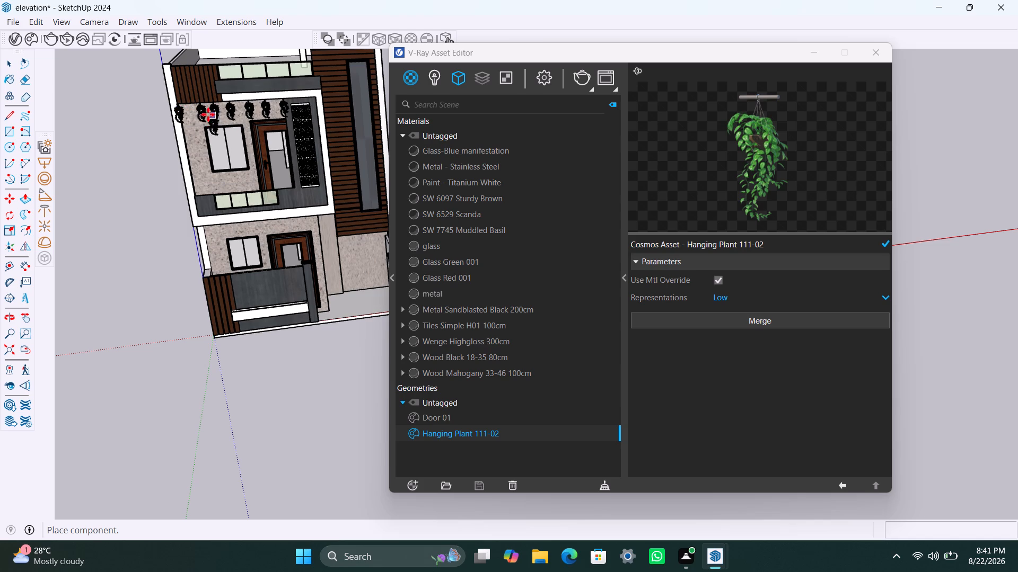
{"action": "key", "text": "space"}
Move the second hanging plant from the balcony's outer end slightly outward to even out the row's spacing.
{"action": "left_click", "coordinate": [202, 114]}
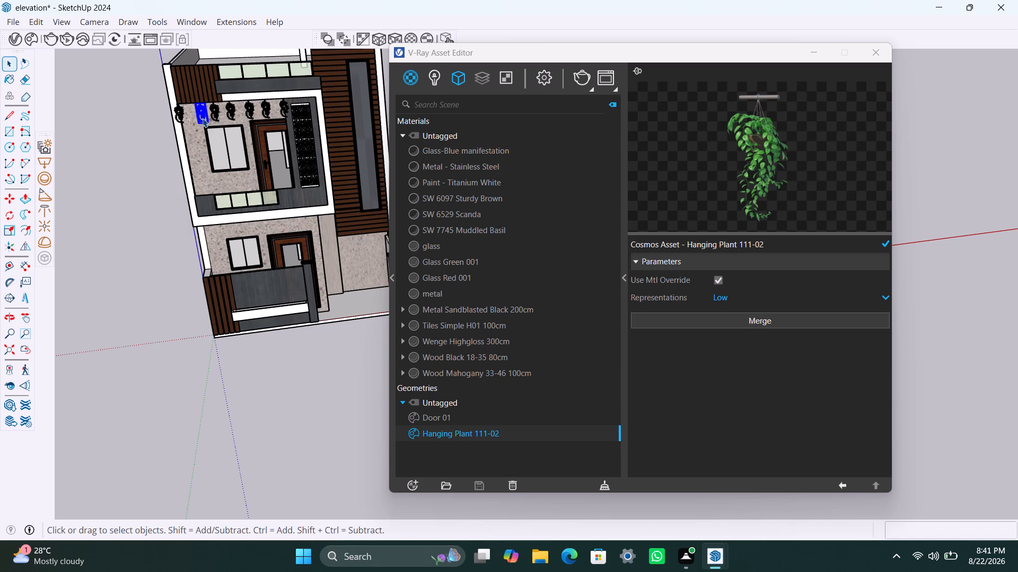
{"action": "key", "text": "m"}
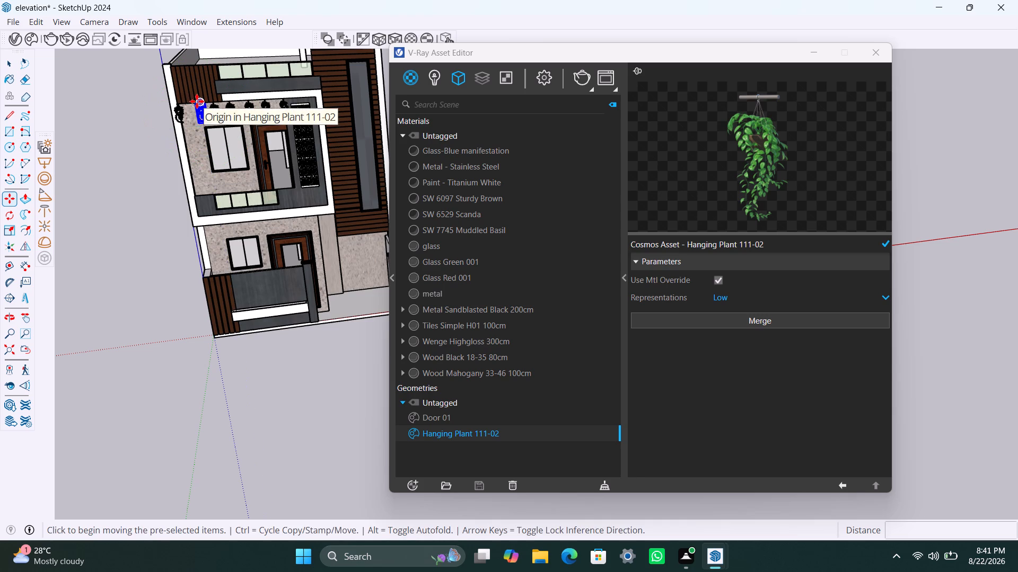
{"action": "left_click", "coordinate": [198, 101]}
{"action": "left_click", "coordinate": [195, 102]}
{"action": "key", "text": "space"}
{"action": "left_click", "coordinate": [150, 165]}
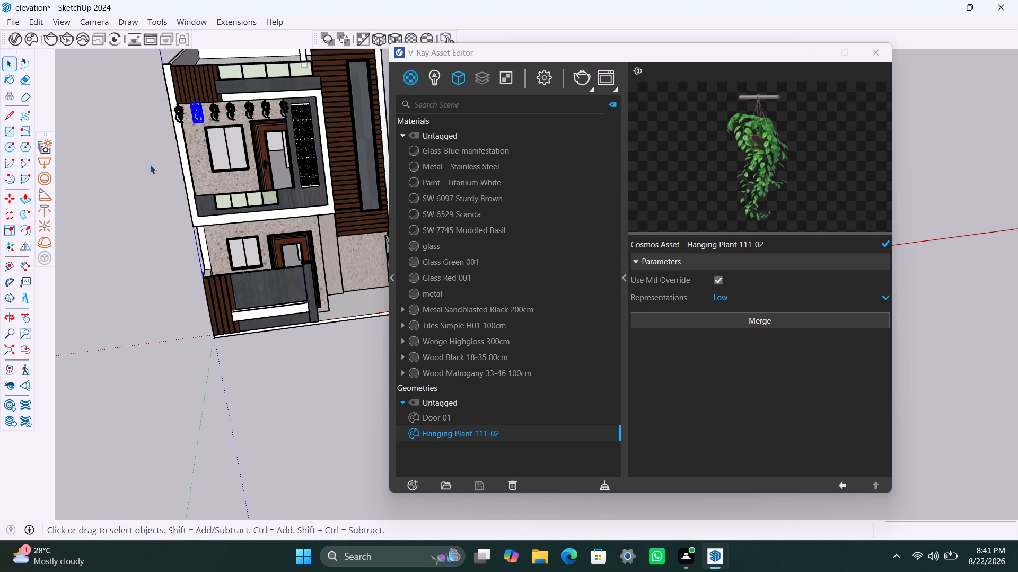
Inspect the hanging plant row within the whole house elevation.
{"action": "scroll", "coordinate": [198, 263], "scroll_direction": "down", "scroll_amount": 4}
{"action": "middle_click_drag", "start_coordinate": [183, 310], "coordinate": [172, 221]}
{"action": "scroll", "coordinate": [271, 315], "scroll_direction": "down", "scroll_amount": 4}
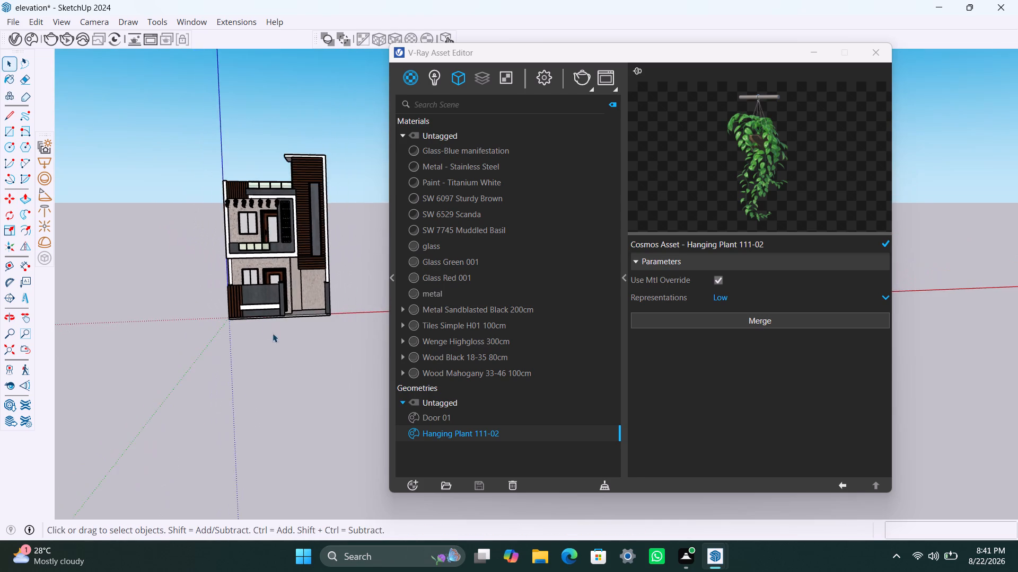
{"action": "middle_click_drag", "start_coordinate": [273, 333], "coordinate": [251, 334]}
{"action": "scroll", "coordinate": [280, 292], "scroll_direction": "up", "scroll_amount": 5}
{"action": "middle_click_drag", "start_coordinate": [305, 306], "coordinate": [311, 332]}
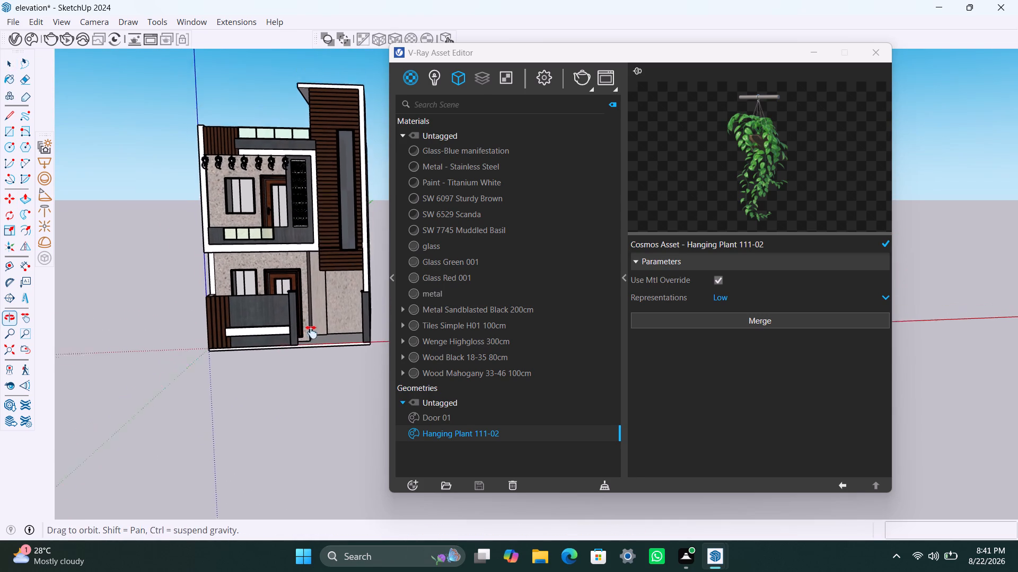
{"action": "middle_click_drag", "start_coordinate": [311, 332], "coordinate": [311, 334]}
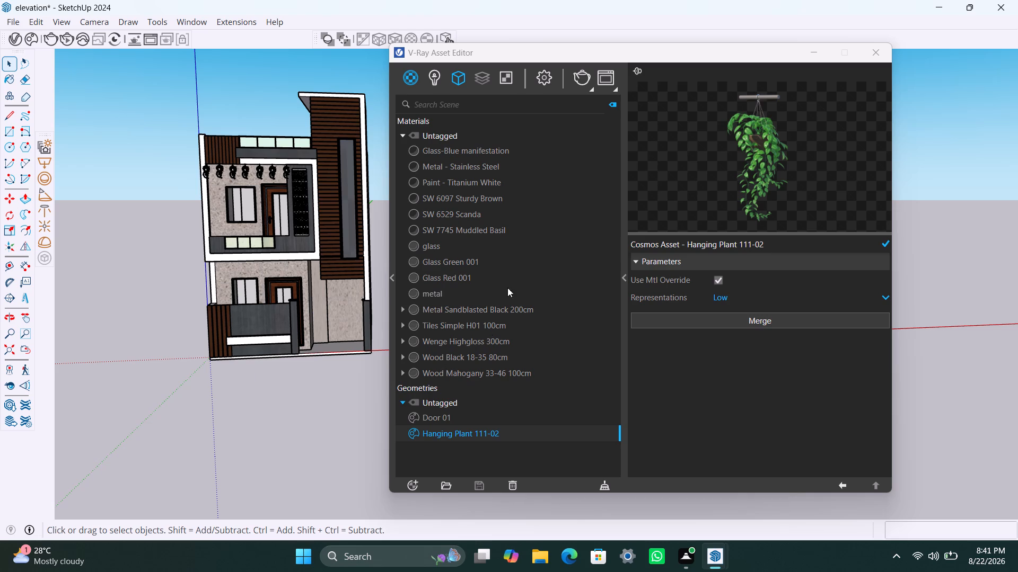
Reopen the Chaos Cosmos library and look through the downloaded potted plants for one suited to the front planter.
{"action": "left_click", "coordinate": [35, 43]}
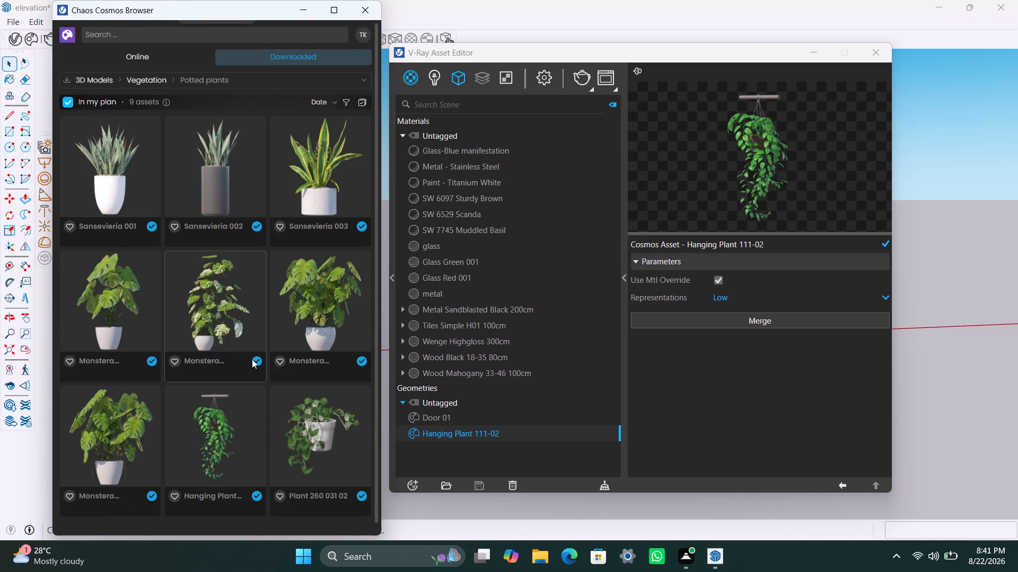
{"action": "scroll", "coordinate": [249, 349], "scroll_direction": "down", "scroll_amount": 8}
{"action": "scroll", "coordinate": [251, 359], "scroll_direction": "up", "scroll_amount": 2}
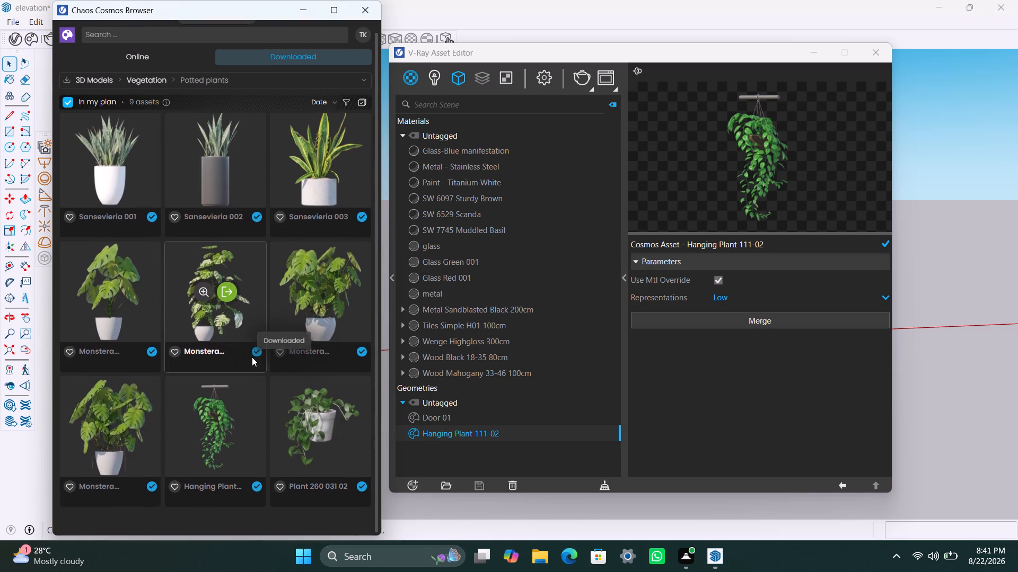
{"action": "scroll", "coordinate": [252, 357], "scroll_direction": "up", "scroll_amount": 7}
{"action": "scroll", "coordinate": [258, 308], "scroll_direction": "up", "scroll_amount": 4}
{"action": "left_click", "coordinate": [299, 60]}
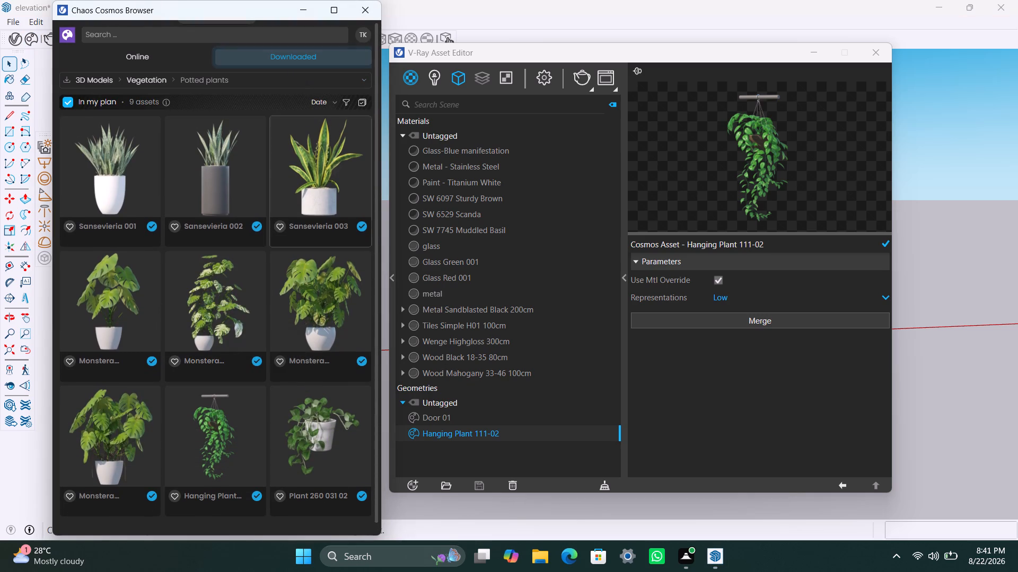
{"action": "scroll", "coordinate": [261, 352], "scroll_direction": "up", "scroll_amount": 3}
{"action": "scroll", "coordinate": [261, 332], "scroll_direction": "down", "scroll_amount": 14}
{"action": "scroll", "coordinate": [262, 397], "scroll_direction": "up", "scroll_amount": 12}
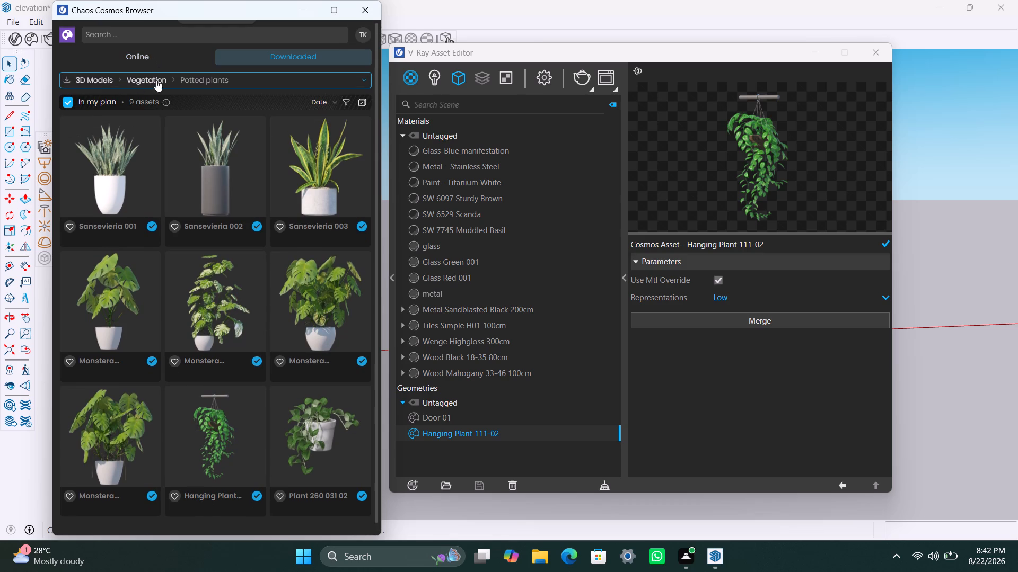
Import the downloaded Scabiosa atropurpurea 005 from the Flowers category and place one at the slatted end of the ground-floor front planter.
{"action": "left_click", "coordinate": [203, 82]}
{"action": "left_click", "coordinate": [118, 167]}
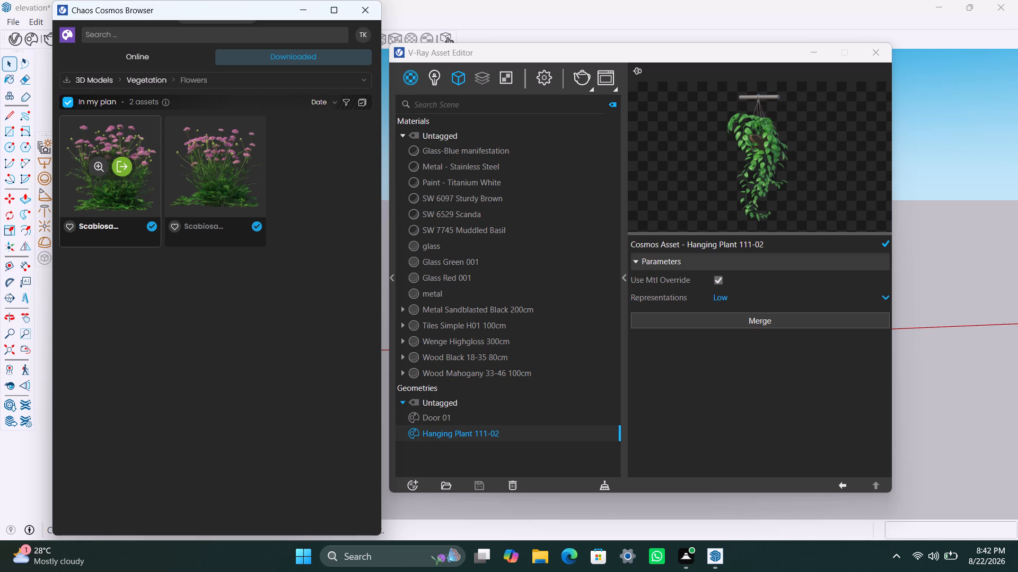
{"action": "left_click", "coordinate": [132, 175]}
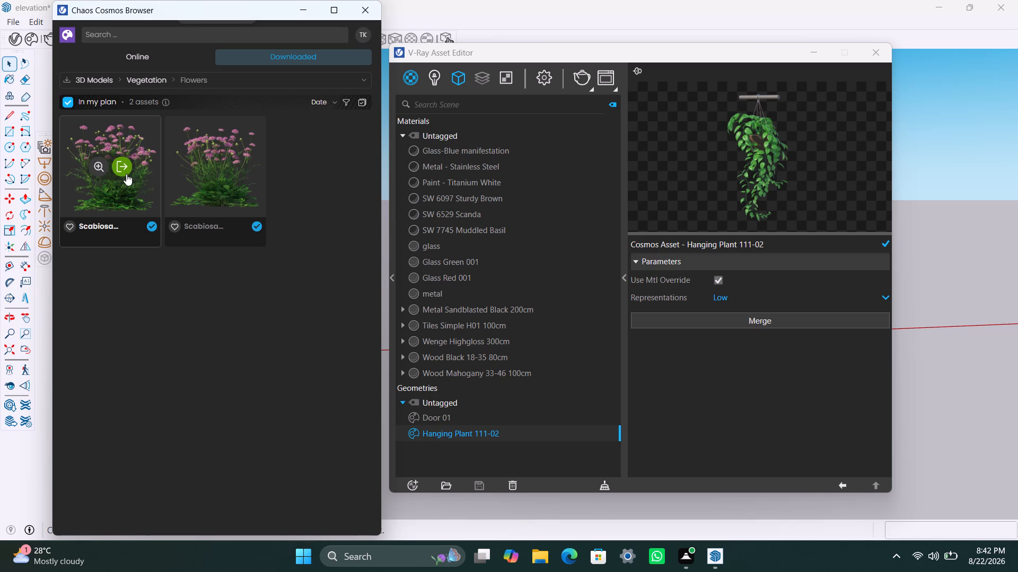
{"action": "left_click", "coordinate": [119, 168]}
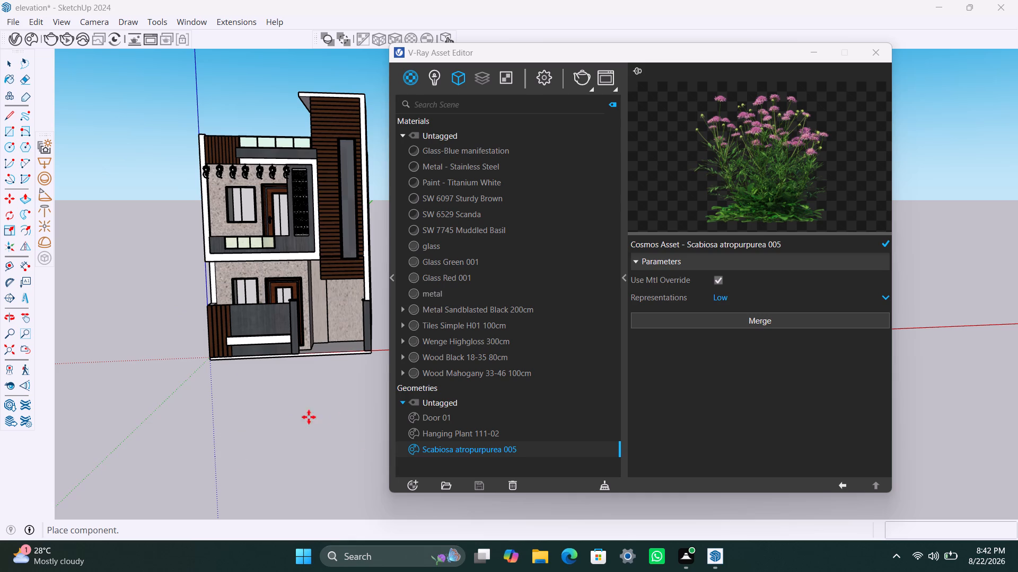
{"action": "scroll", "coordinate": [224, 333], "scroll_direction": "up", "scroll_amount": 6}
{"action": "middle_click_drag", "start_coordinate": [241, 345], "coordinate": [245, 433]}
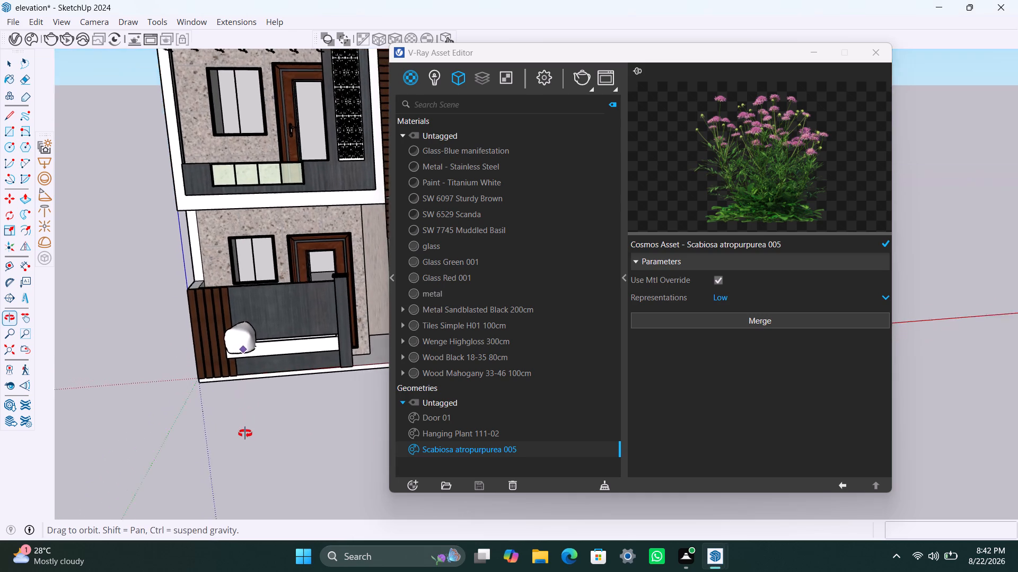
{"action": "middle_click_drag", "start_coordinate": [245, 433], "coordinate": [245, 437]}
{"action": "scroll", "coordinate": [243, 350], "scroll_direction": "up", "scroll_amount": 11}
{"action": "middle_click_drag", "start_coordinate": [246, 346], "coordinate": [229, 404]}
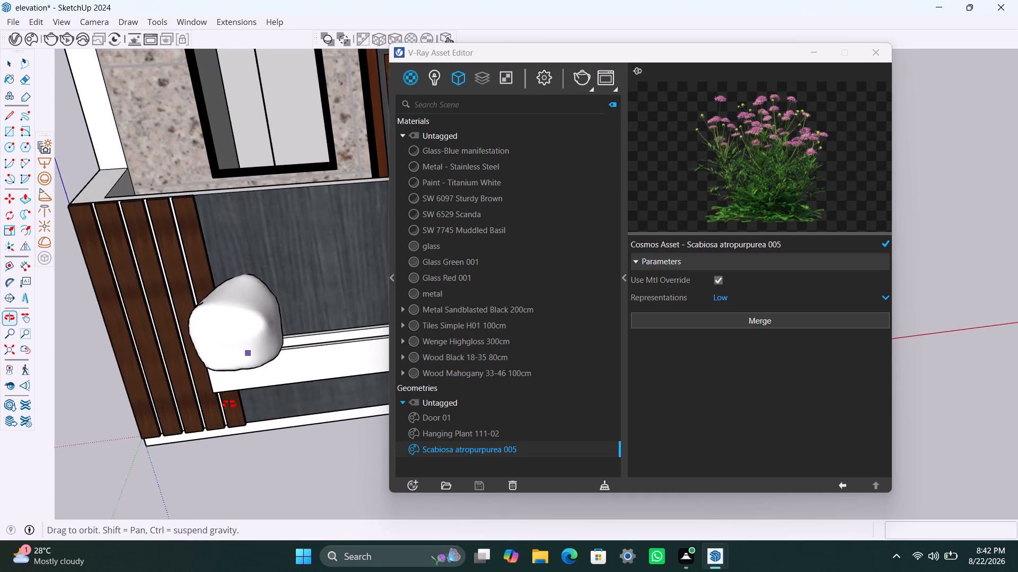
{"action": "middle_click_drag", "start_coordinate": [229, 404], "coordinate": [223, 419]}
{"action": "scroll", "coordinate": [237, 363], "scroll_direction": "up", "scroll_amount": 7}
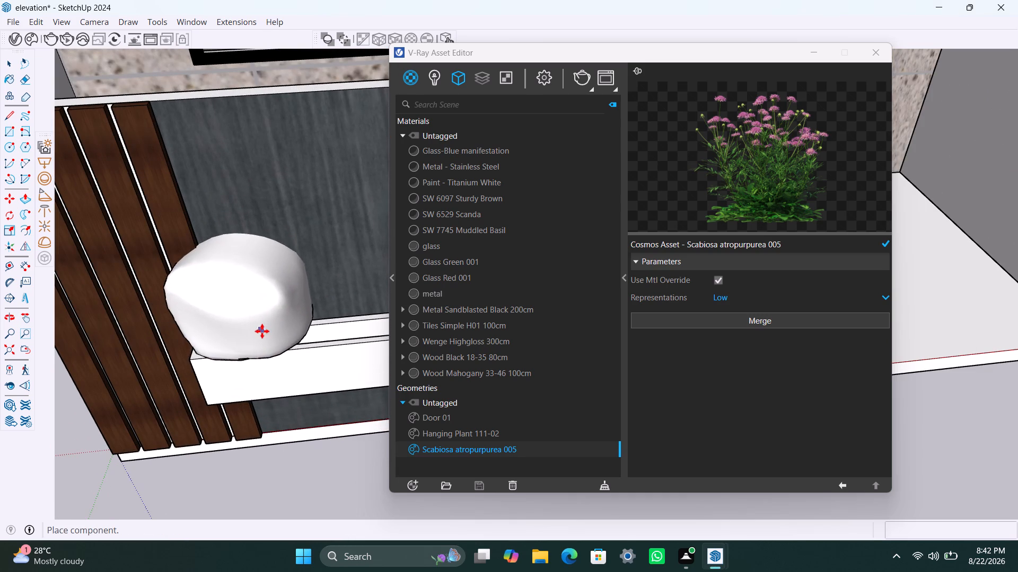
{"action": "left_click", "coordinate": [268, 321]}
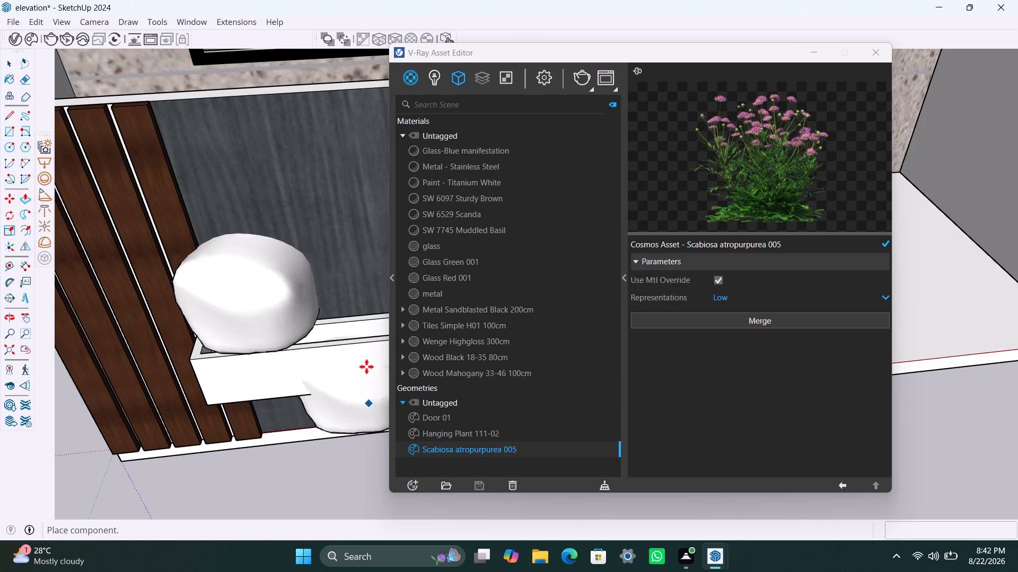
{"action": "key", "text": "space"}
Scale the Scabiosa flower uniformly to about 0.87, and reduce its red- and blue-axis size further to suit the narrow planter.
{"action": "key", "text": "s"}
{"action": "left_click", "coordinate": [241, 317]}
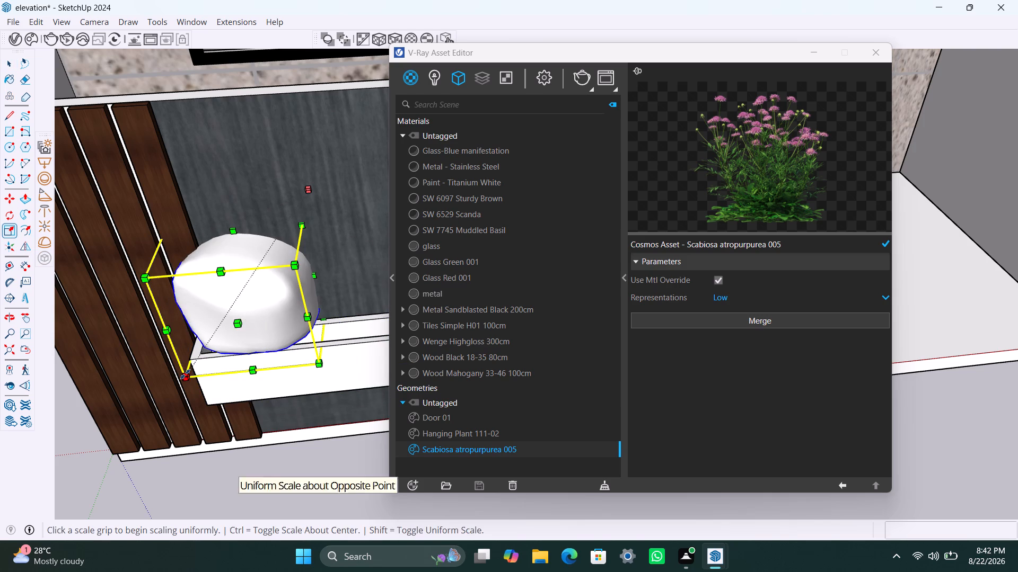
{"action": "left_click_drag", "start_coordinate": [185, 374], "coordinate": [203, 351]}
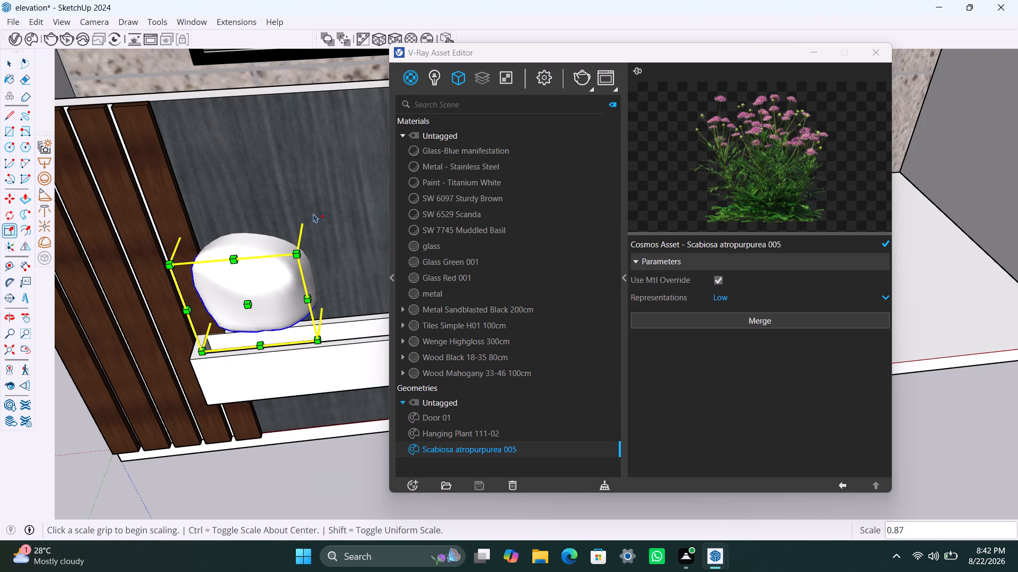
{"action": "left_click_drag", "start_coordinate": [303, 223], "coordinate": [250, 274]}
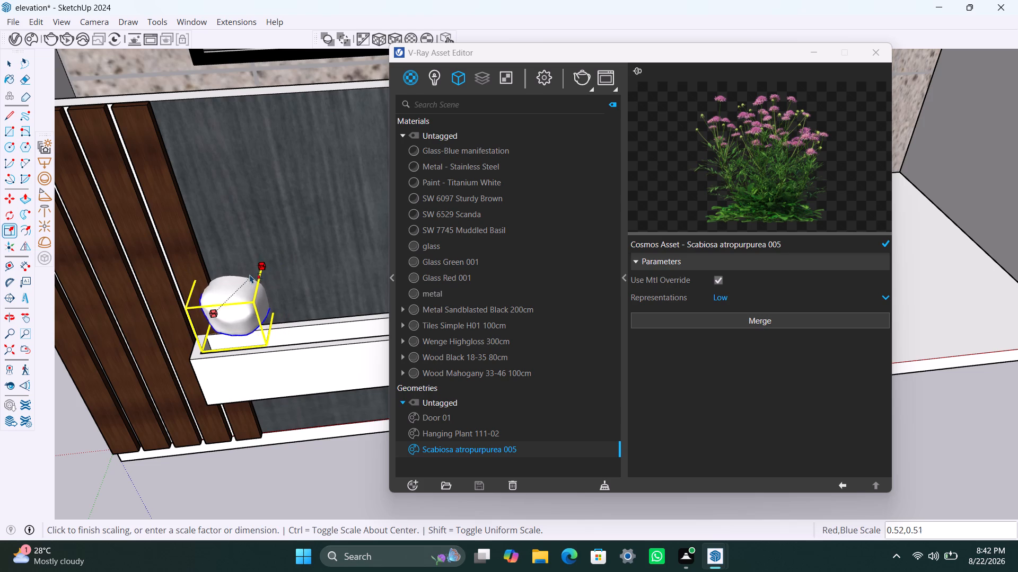
{"action": "left_click_drag", "start_coordinate": [250, 274], "coordinate": [247, 276]}
Move the scaled Scabiosa flower forward onto the slatted end of the ground-floor front planter.
{"action": "key", "text": "m"}
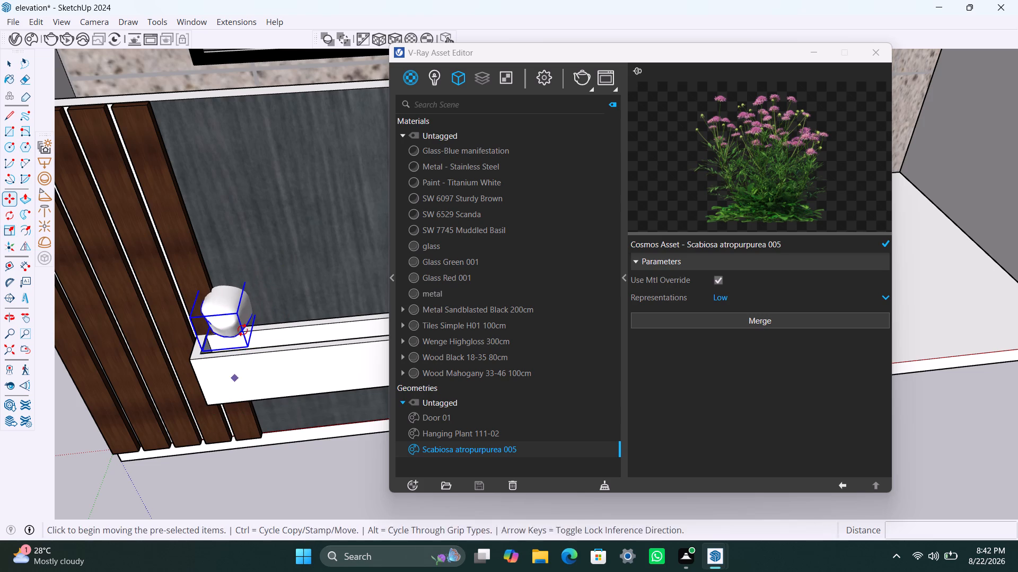
{"action": "left_click", "coordinate": [235, 309]}
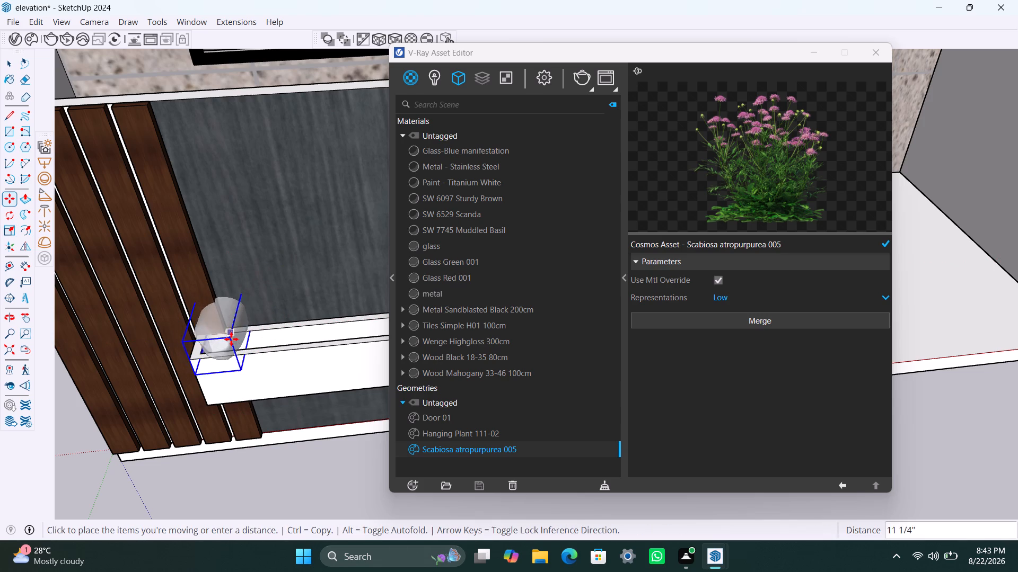
{"action": "key", "text": "Escape"}
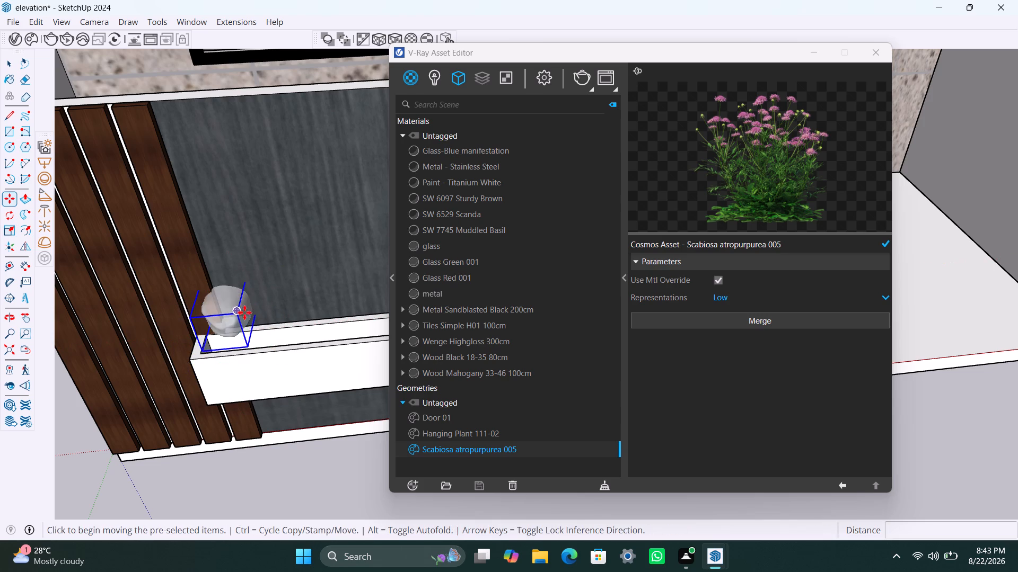
{"action": "left_click", "coordinate": [239, 311]}
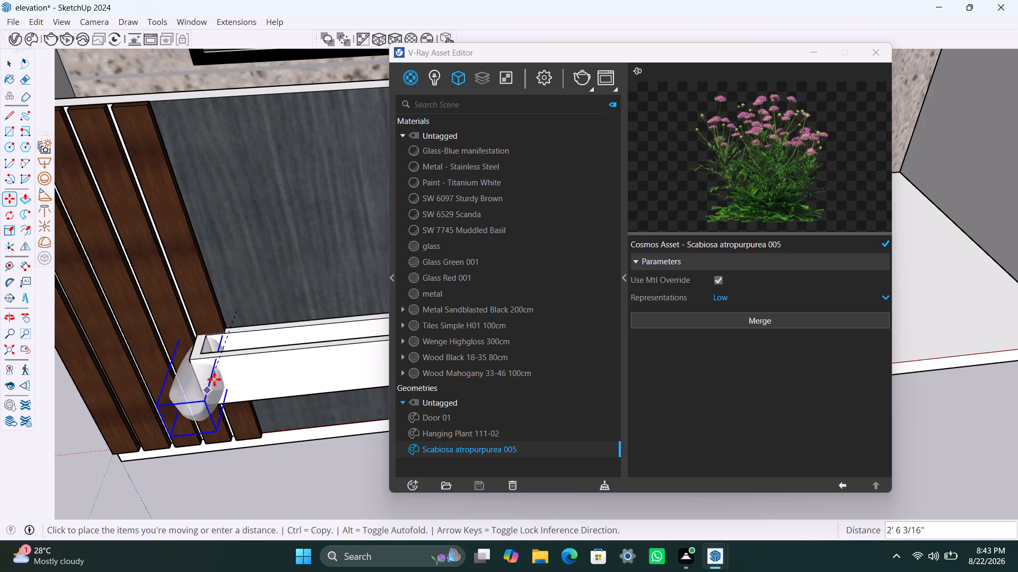
{"action": "left_click", "coordinate": [226, 352]}
{"action": "key", "text": "space"}
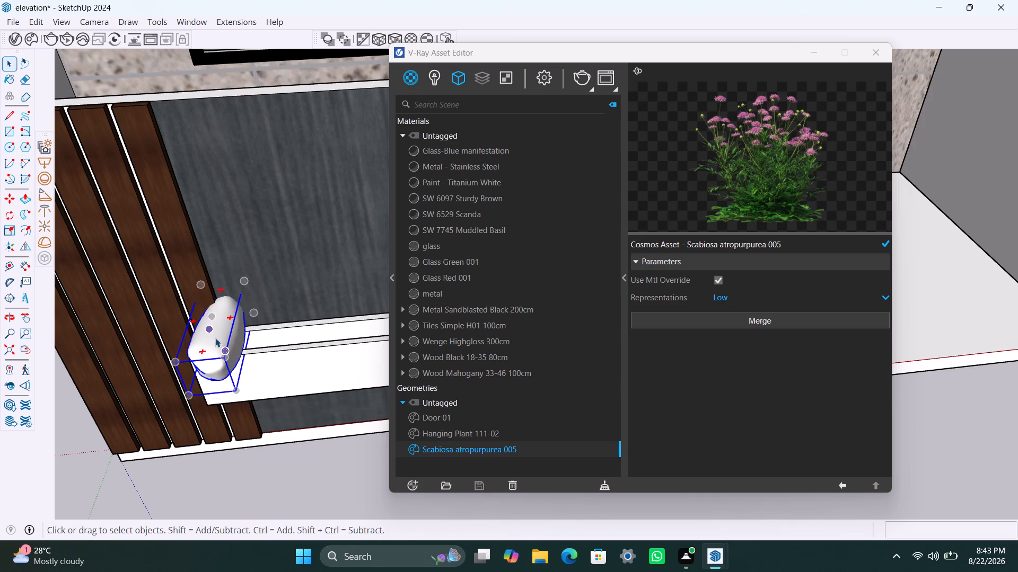
Enlarge the Scabiosa along its blue and red axes, and reduce its green-axis depth to about 0.6 to fit the planter.
{"action": "key", "text": "s"}
{"action": "left_click_drag", "start_coordinate": [212, 322], "coordinate": [211, 303]}
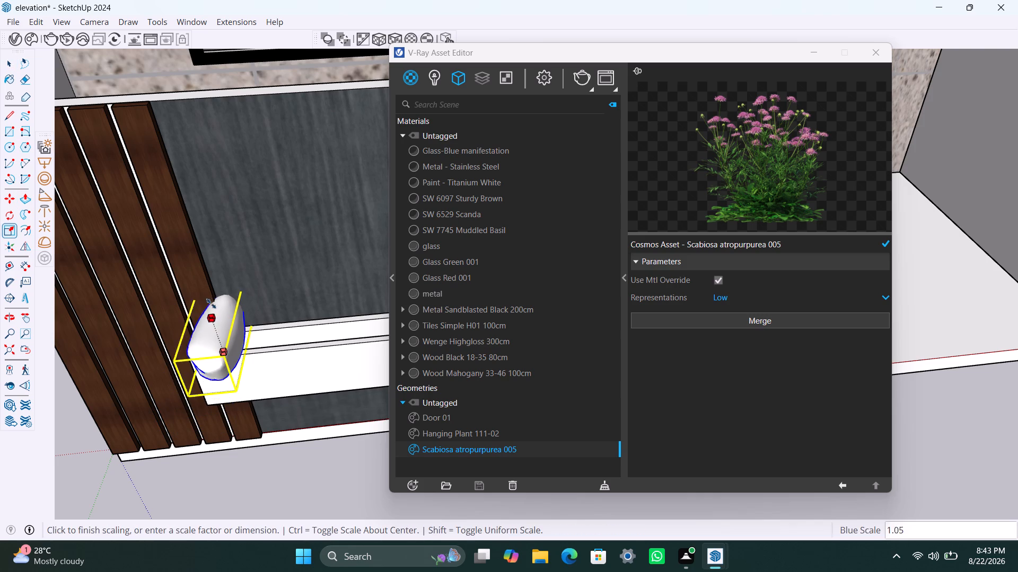
{"action": "left_click_drag", "start_coordinate": [211, 303], "coordinate": [206, 242]}
{"action": "left_click_drag", "start_coordinate": [234, 302], "coordinate": [264, 302]}
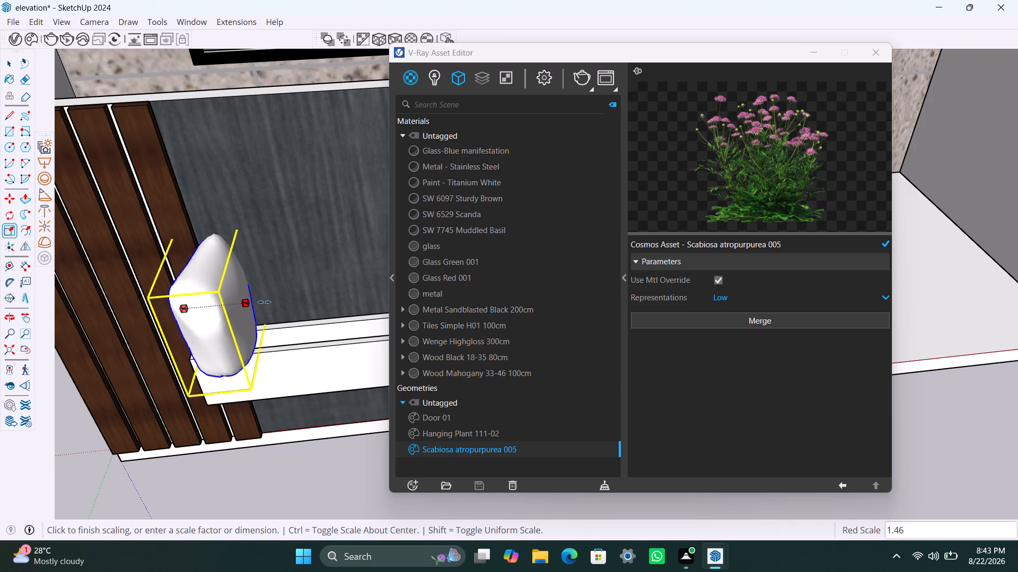
{"action": "left_click_drag", "start_coordinate": [264, 302], "coordinate": [271, 301]}
{"action": "key", "text": "space"}
{"action": "left_click", "coordinate": [221, 349]}
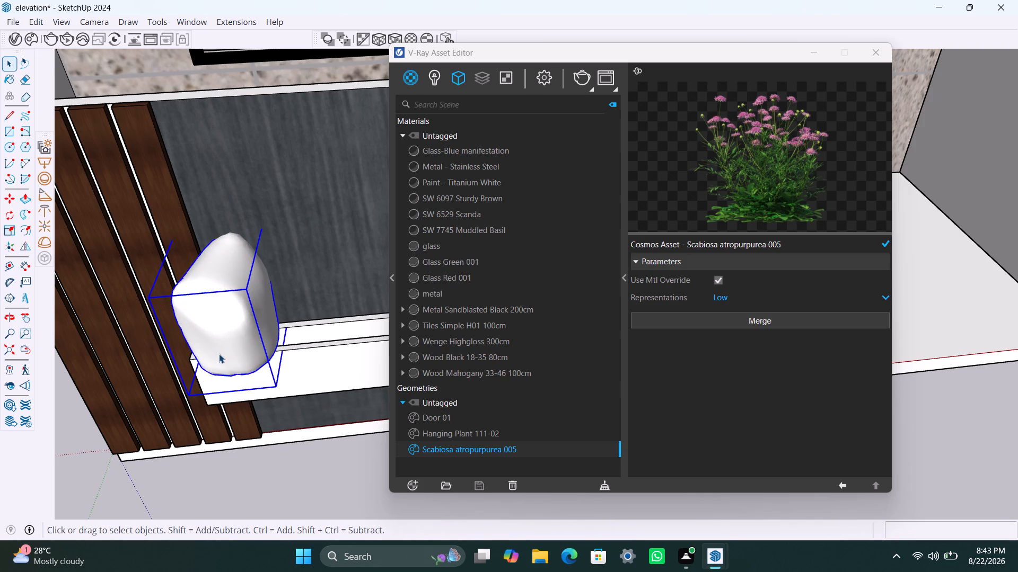
{"action": "key", "text": "s"}
{"action": "left_click_drag", "start_coordinate": [221, 343], "coordinate": [236, 316]}
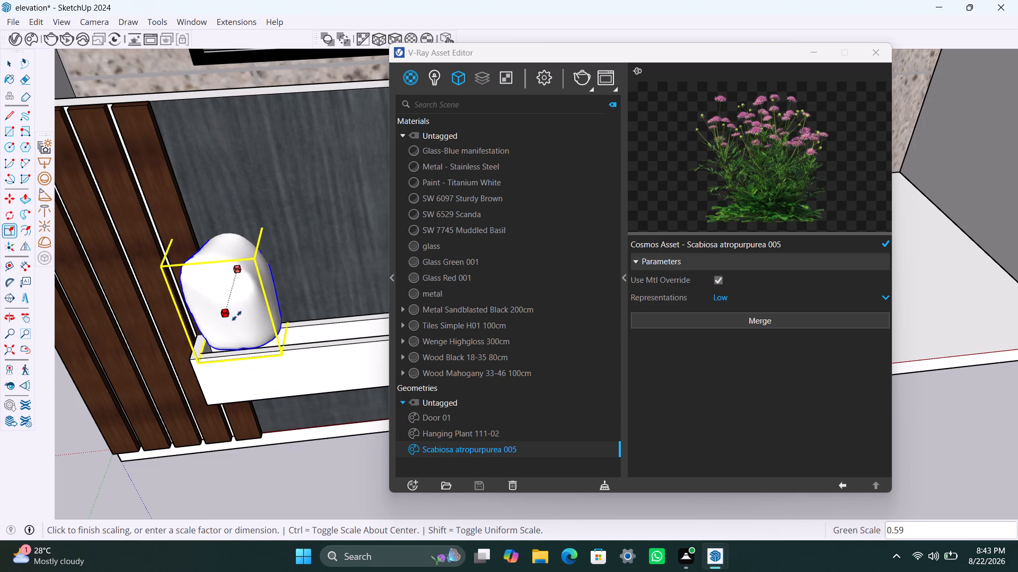
{"action": "left_click_drag", "start_coordinate": [236, 316], "coordinate": [235, 320]}
{"action": "key", "text": "space"}
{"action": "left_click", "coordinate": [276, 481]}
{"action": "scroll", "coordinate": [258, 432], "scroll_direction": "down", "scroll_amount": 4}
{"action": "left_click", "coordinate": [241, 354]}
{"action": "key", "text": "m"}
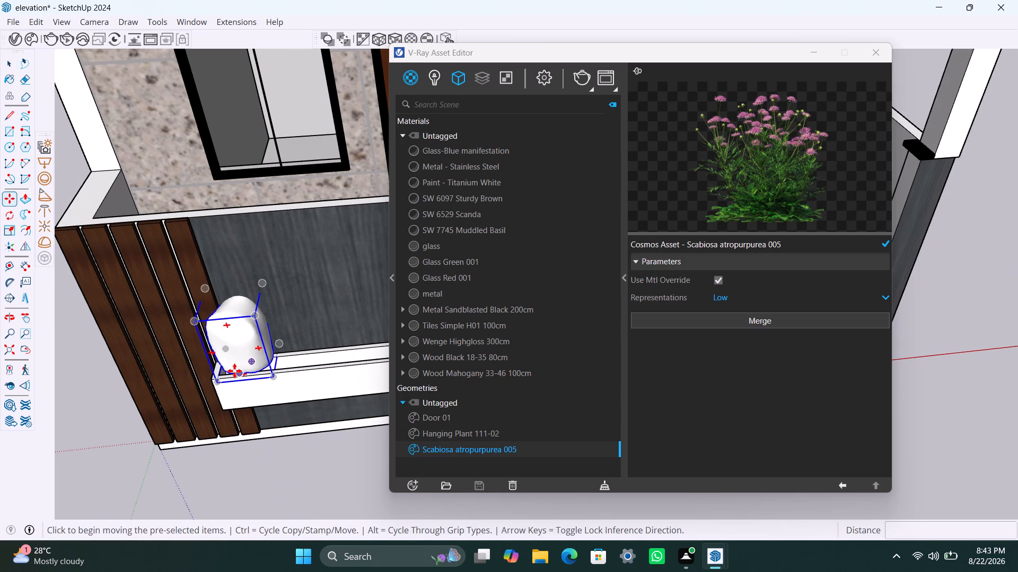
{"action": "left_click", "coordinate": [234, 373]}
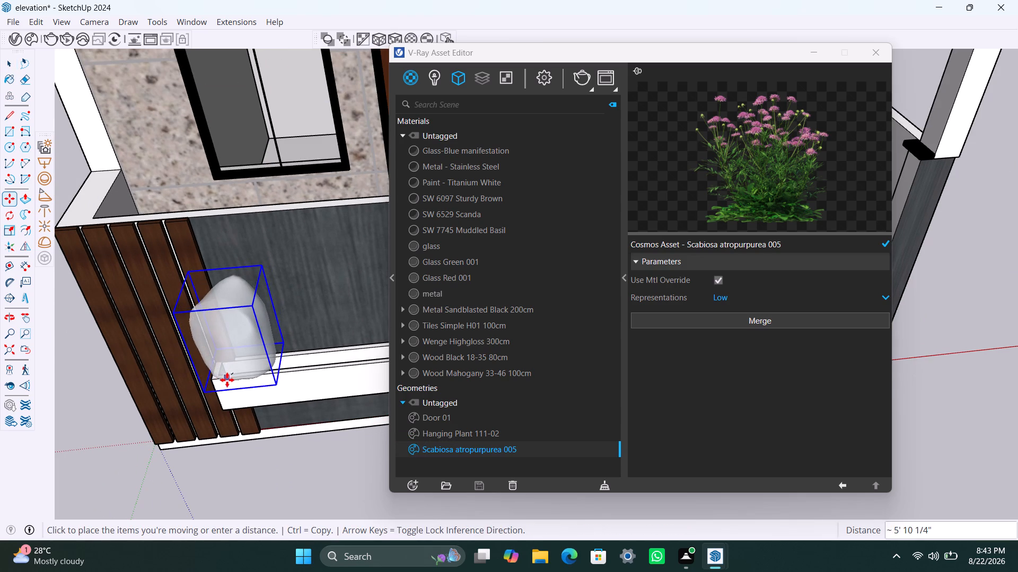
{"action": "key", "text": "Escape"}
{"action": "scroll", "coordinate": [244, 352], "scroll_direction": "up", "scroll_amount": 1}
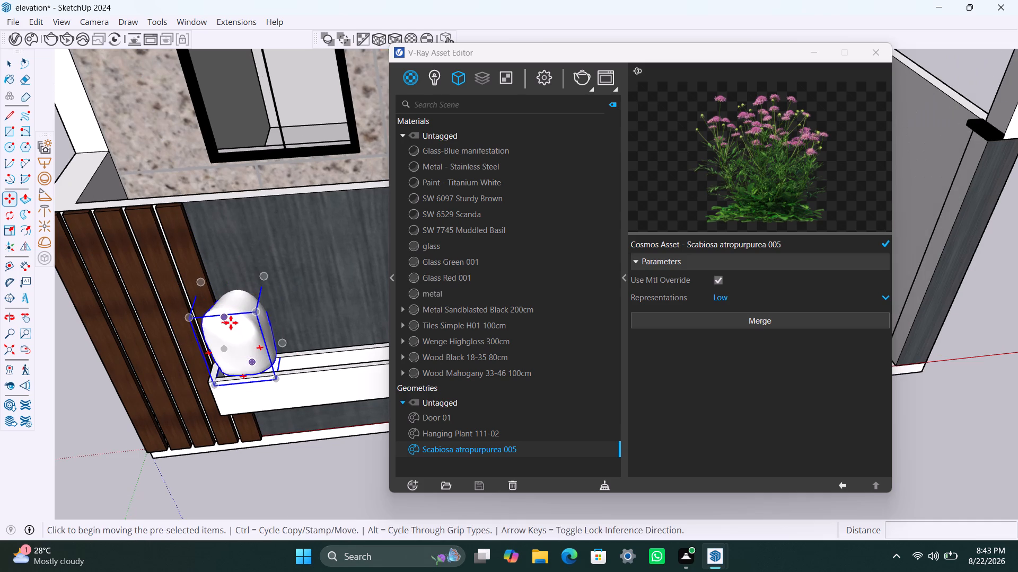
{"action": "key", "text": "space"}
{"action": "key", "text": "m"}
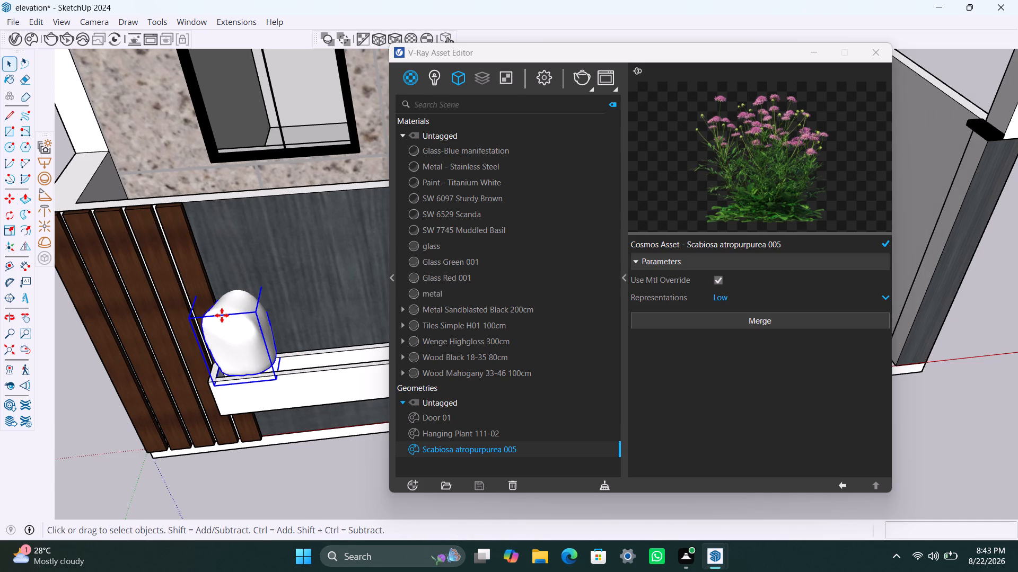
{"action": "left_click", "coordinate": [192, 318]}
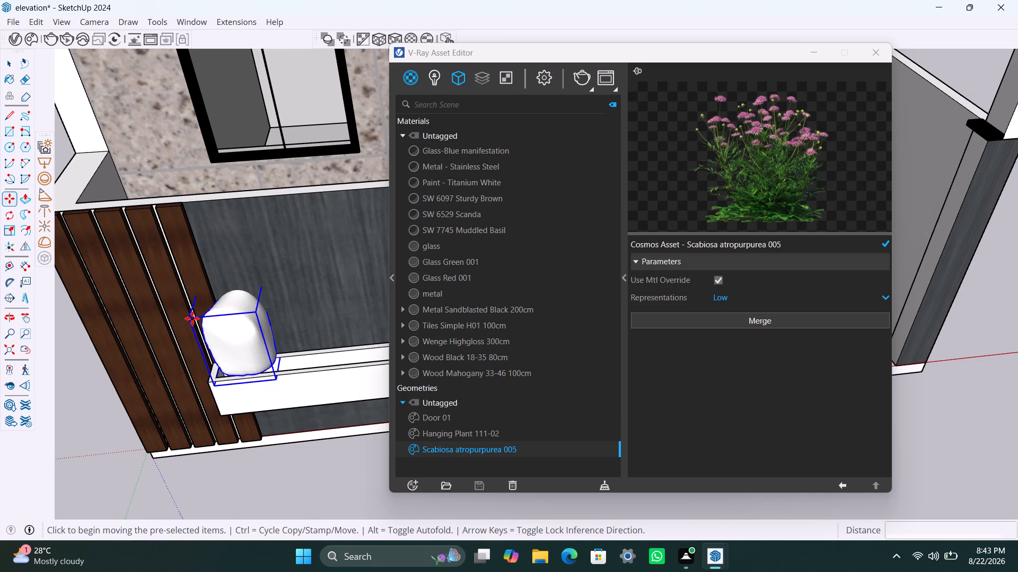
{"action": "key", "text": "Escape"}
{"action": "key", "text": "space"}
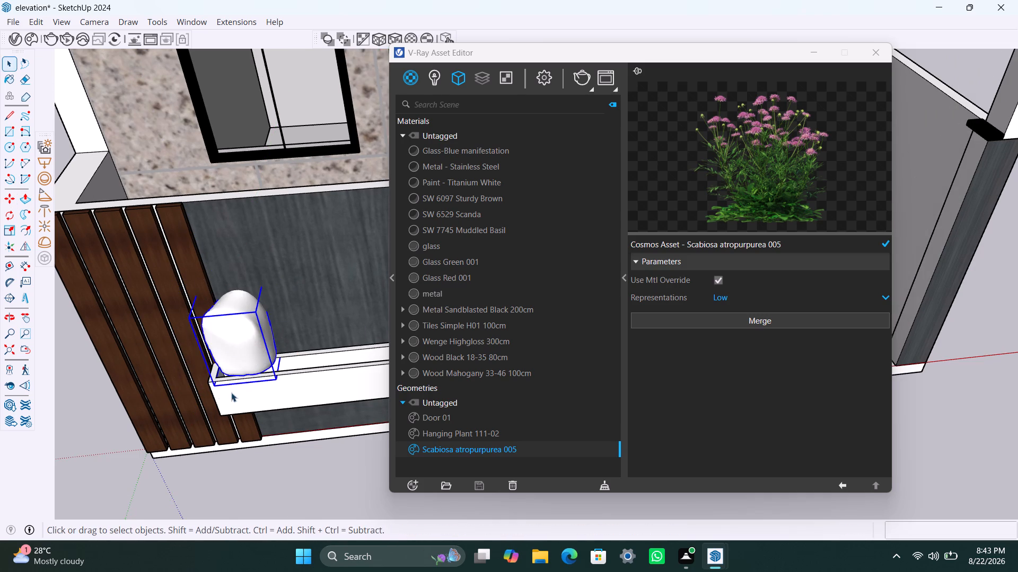
Scale the Scabiosa down slightly and uniformly from its lower front corner at the planter's slatted end.
{"action": "scroll", "coordinate": [248, 395], "scroll_direction": "up", "scroll_amount": 1}
{"action": "middle_click_drag", "start_coordinate": [252, 395], "coordinate": [374, 385]}
{"action": "scroll", "coordinate": [262, 448], "scroll_direction": "up", "scroll_amount": 5}
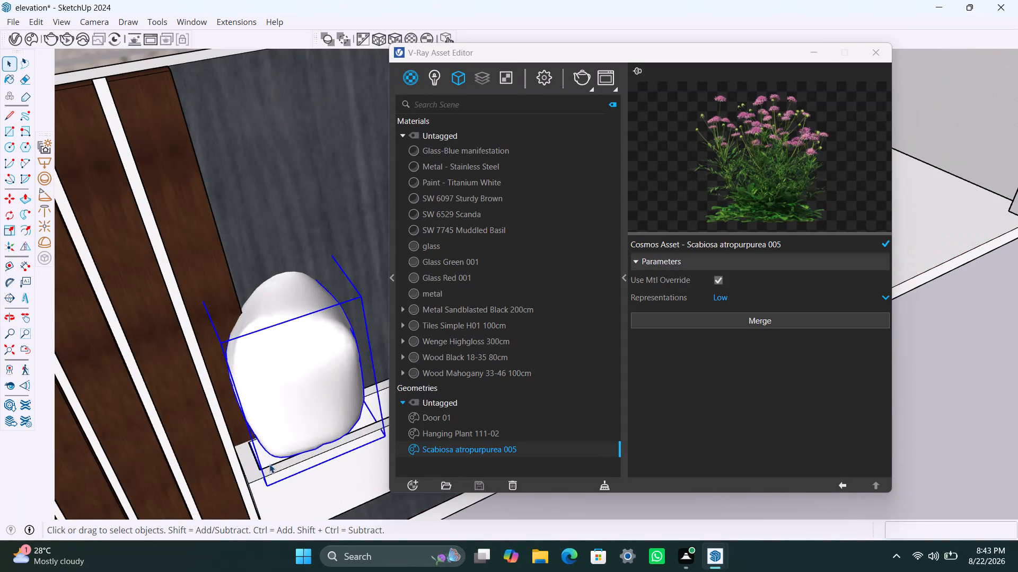
{"action": "key", "text": "s"}
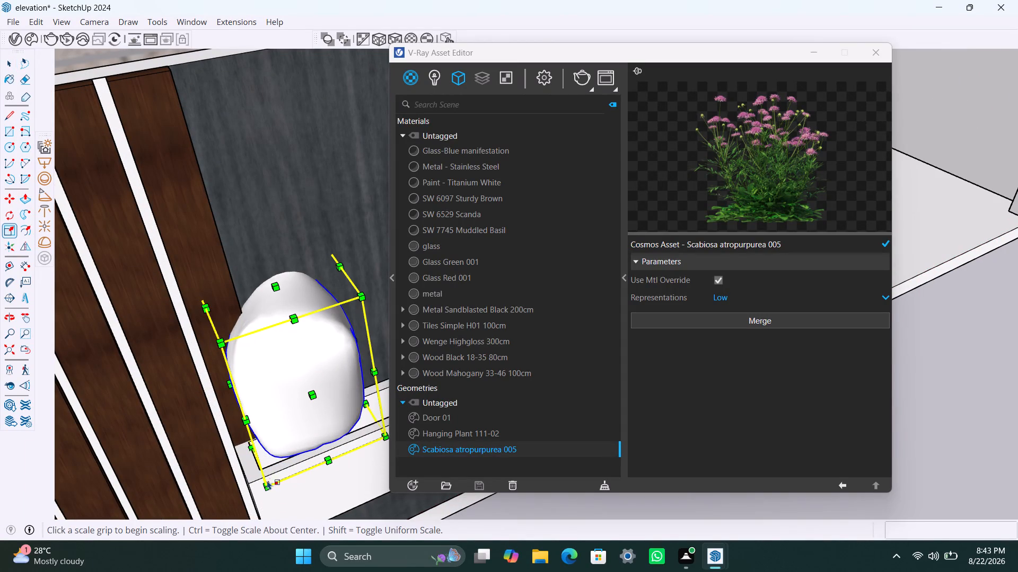
{"action": "left_click_drag", "start_coordinate": [267, 481], "coordinate": [253, 468]}
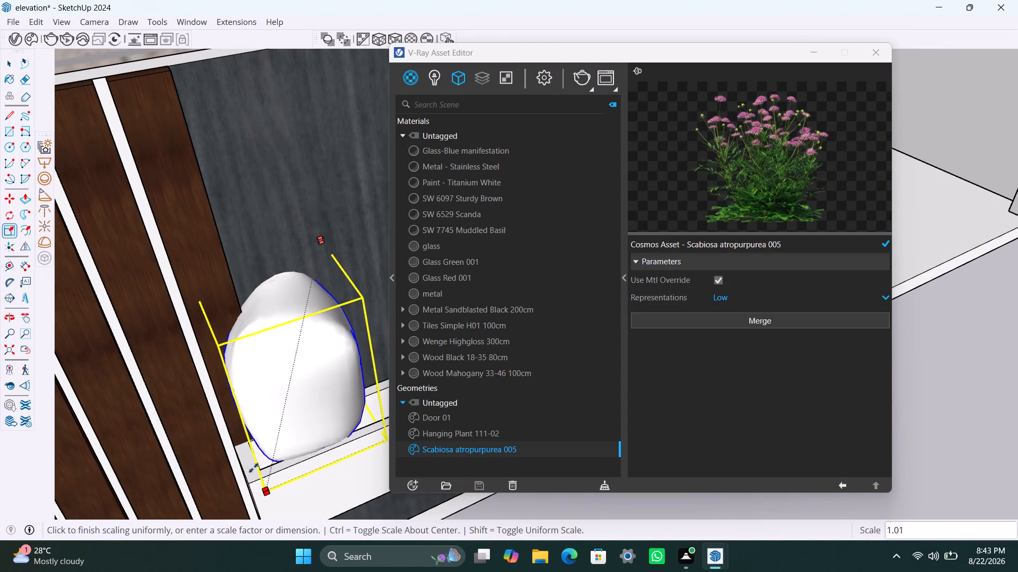
{"action": "left_click_drag", "start_coordinate": [253, 468], "coordinate": [257, 465]}
{"action": "key", "text": "space"}
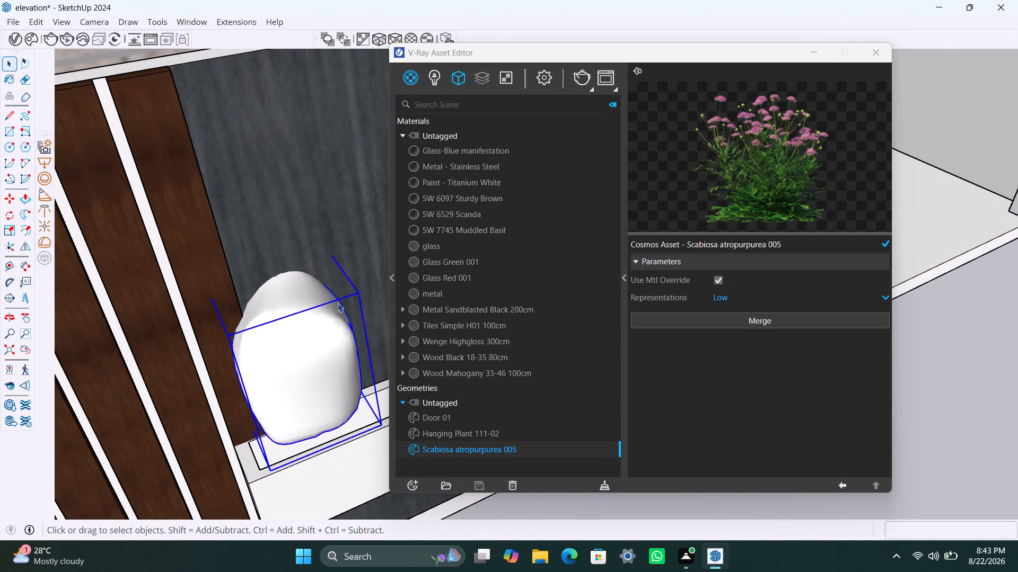
Move the Scabiosa slightly towards the wooden slats and the planter's front edge.
{"action": "left_click", "coordinate": [338, 303]}
{"action": "key", "text": "m"}
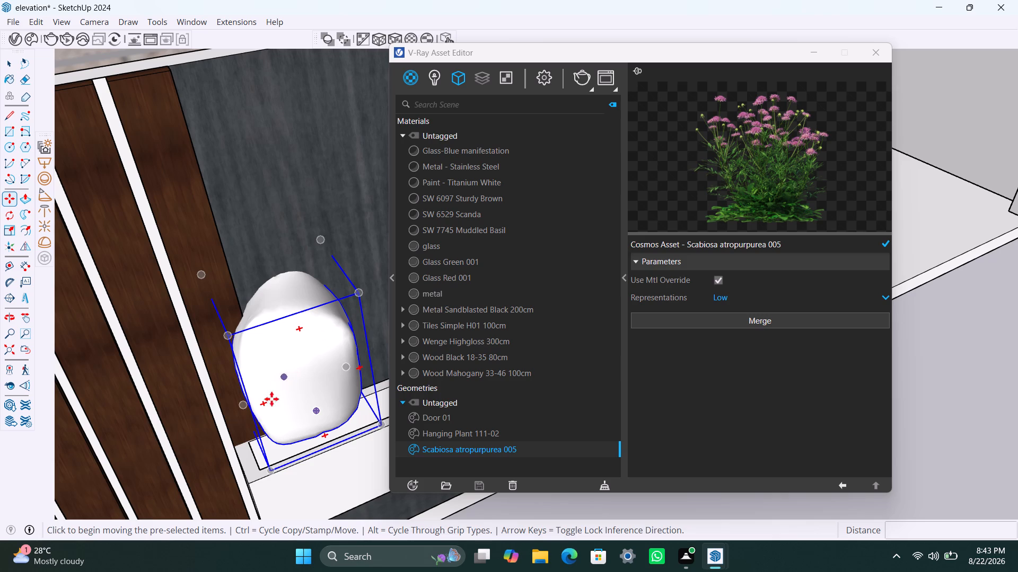
{"action": "left_click", "coordinate": [231, 337]}
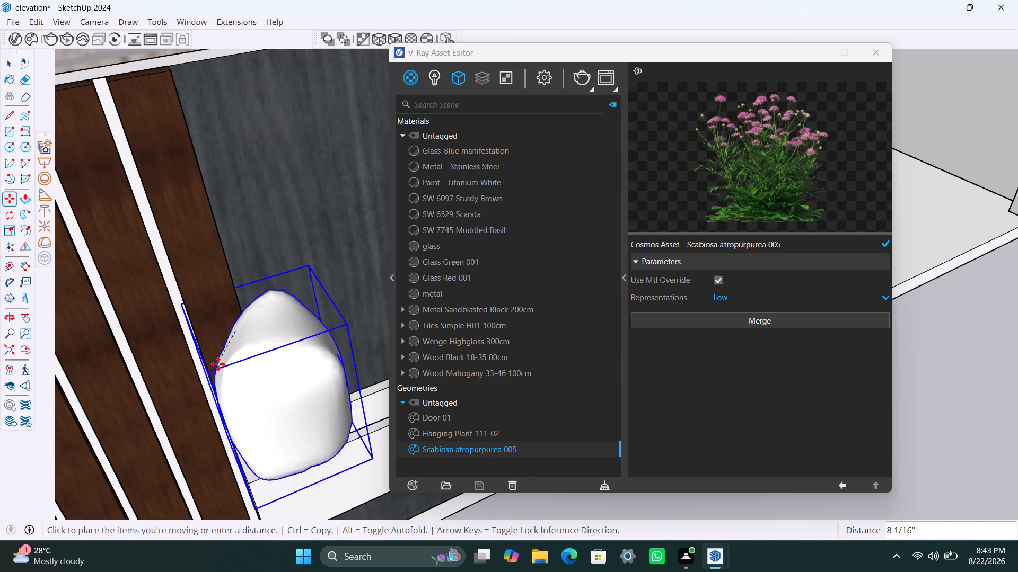
{"action": "left_click", "coordinate": [220, 353]}
{"action": "key", "text": "space"}
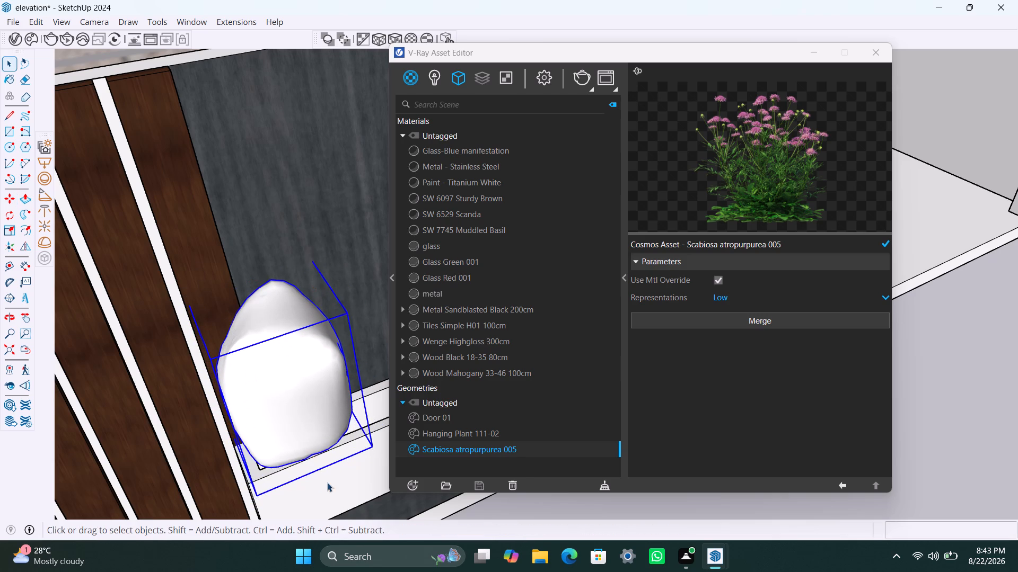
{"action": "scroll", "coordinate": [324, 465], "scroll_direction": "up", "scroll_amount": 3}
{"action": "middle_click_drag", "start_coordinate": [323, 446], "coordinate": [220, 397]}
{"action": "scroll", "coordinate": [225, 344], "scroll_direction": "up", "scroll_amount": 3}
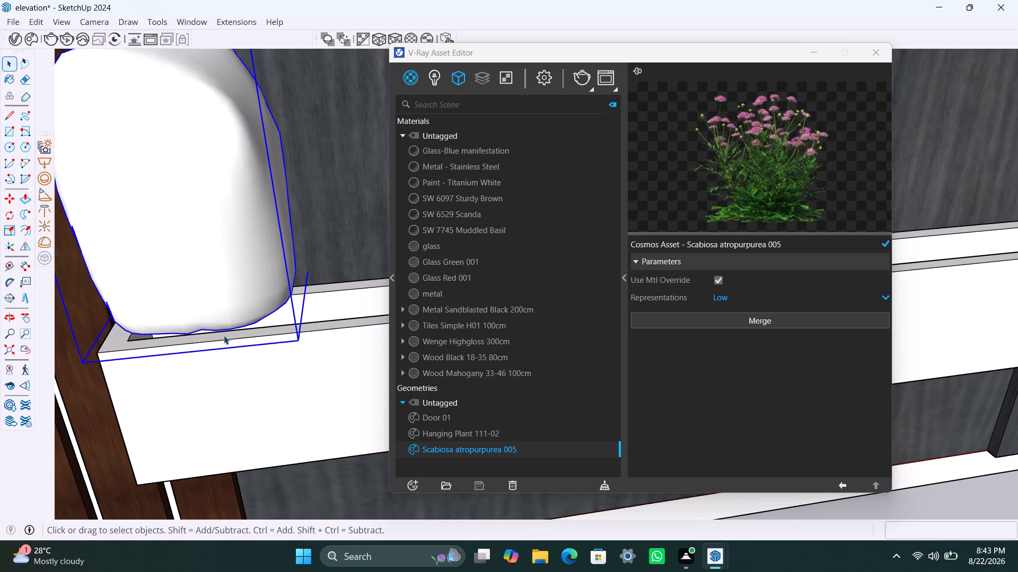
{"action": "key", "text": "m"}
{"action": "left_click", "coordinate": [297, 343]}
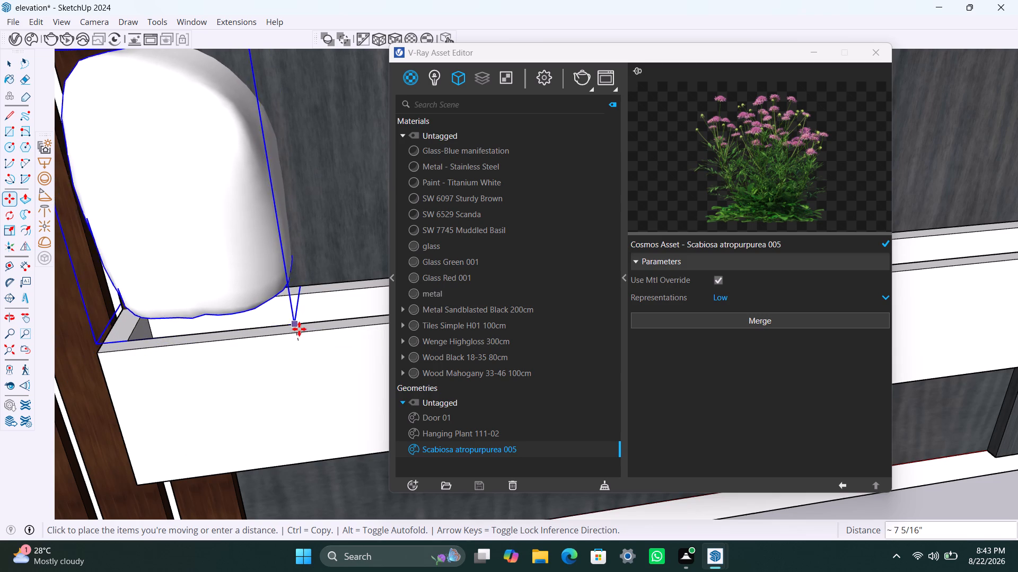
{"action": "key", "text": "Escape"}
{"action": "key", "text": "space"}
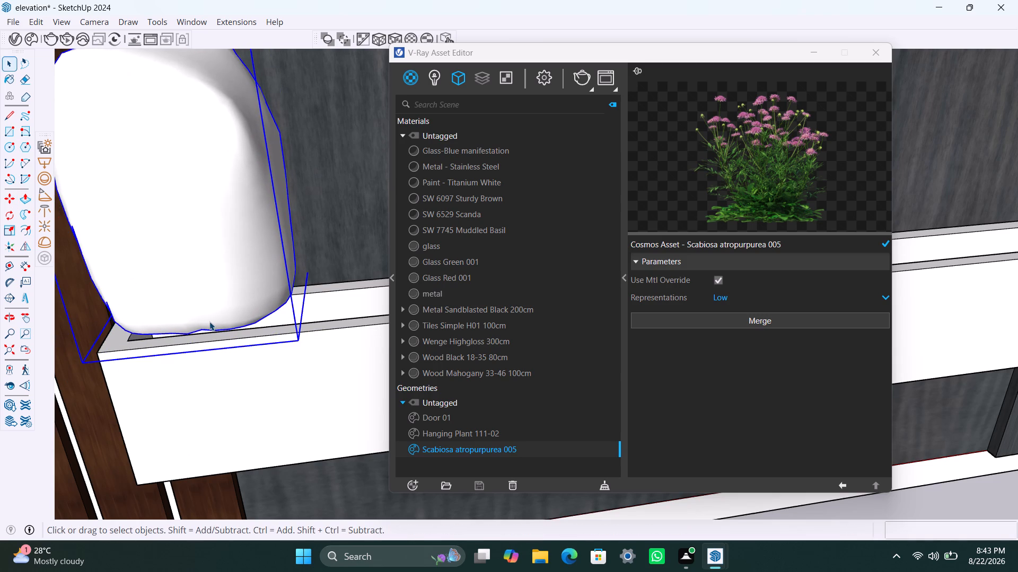
Reduce the Scabiosa's green-axis depth slightly so its front face pulls back from the planter's front edge.
{"action": "left_click", "coordinate": [209, 321]}
{"action": "scroll", "coordinate": [216, 285], "scroll_direction": "down", "scroll_amount": 5}
{"action": "key", "text": "s"}
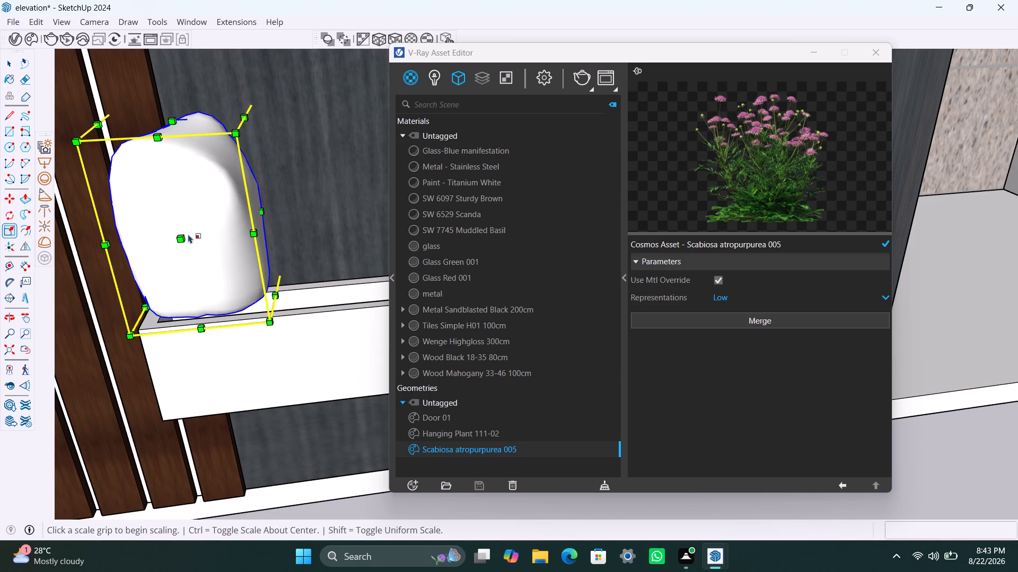
{"action": "left_click_drag", "start_coordinate": [185, 239], "coordinate": [199, 239]}
{"action": "key", "text": "space"}
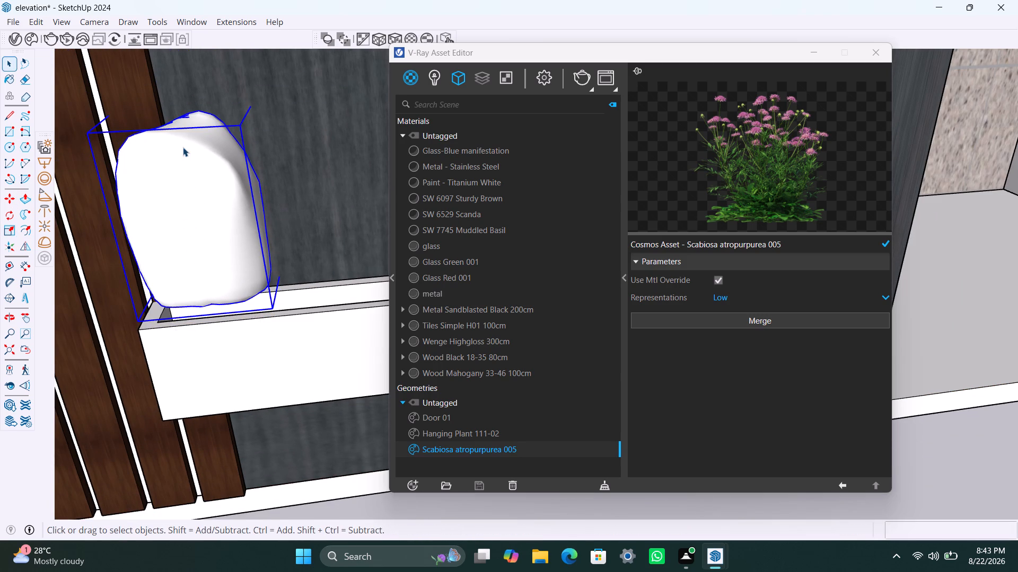
Lower the Scabiosa about 5 3/16" so its base sits inside the planter.
{"action": "key", "text": "m"}
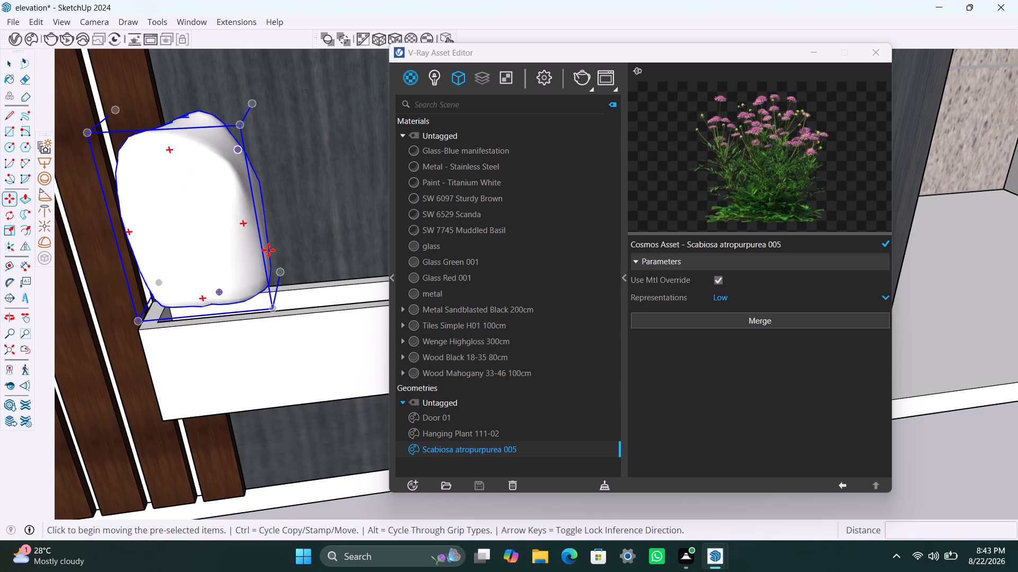
{"action": "left_click", "coordinate": [278, 307]}
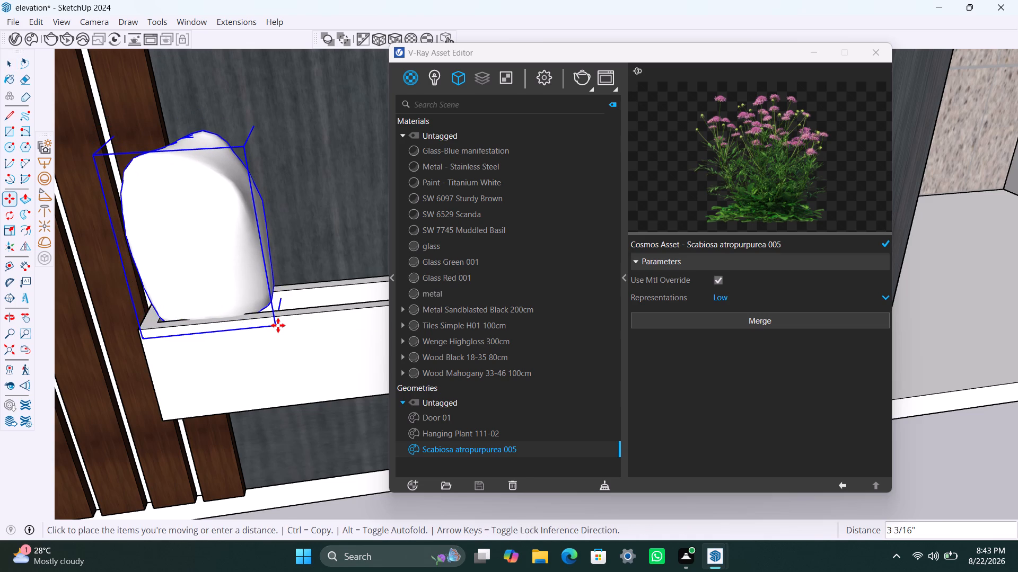
{"action": "left_click", "coordinate": [278, 336]}
{"action": "key", "text": "space"}
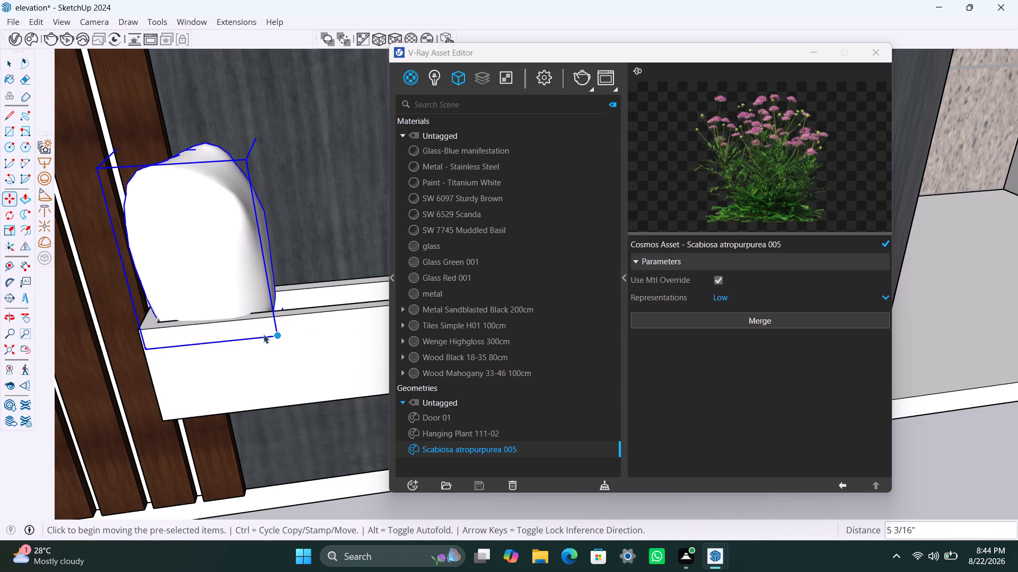
Copy the Scabiosa twice along the planter away from the slats, spaced about 1' 1 9/16" and 1' 4 5/8" apart.
{"action": "scroll", "coordinate": [261, 339], "scroll_direction": "down", "scroll_amount": 11}
{"action": "key", "text": "m"}
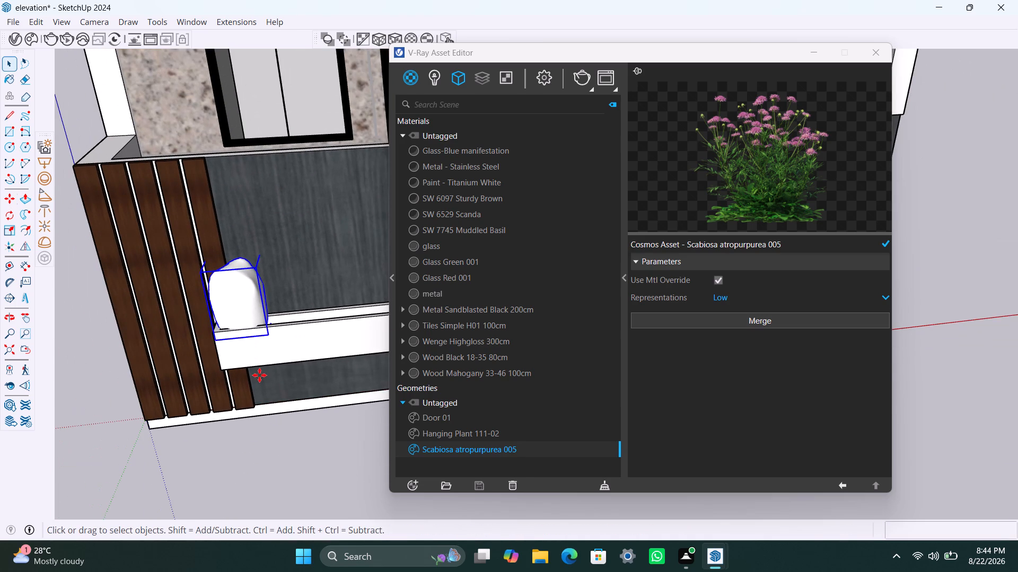
{"action": "left_click", "coordinate": [260, 325]}
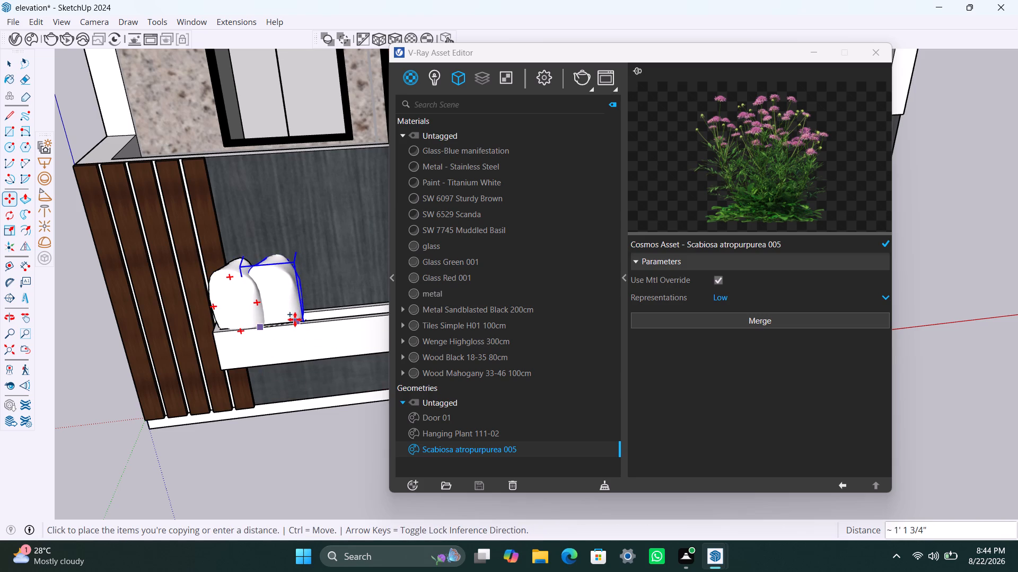
{"action": "left_click", "coordinate": [295, 319]}
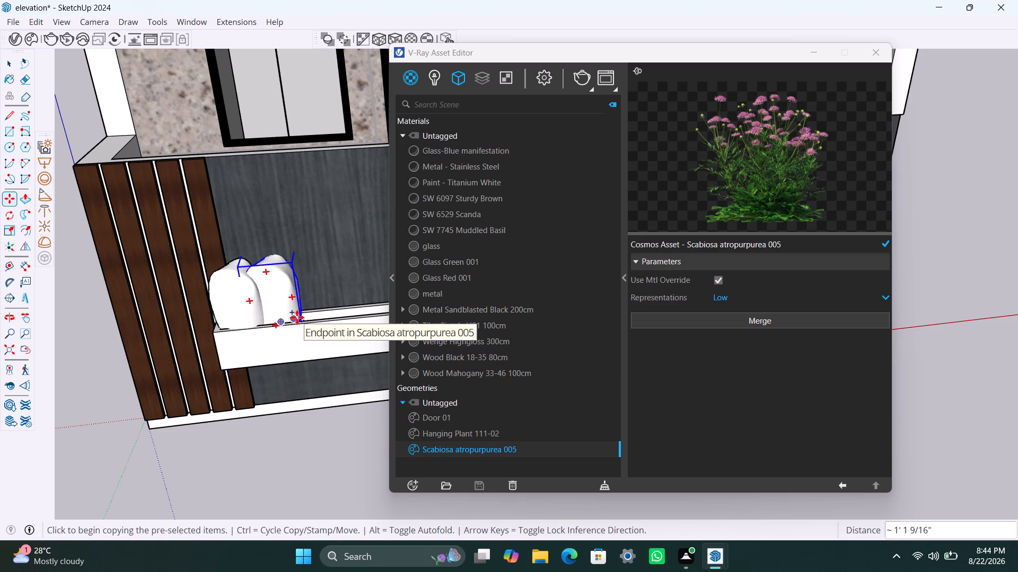
{"action": "left_click", "coordinate": [297, 317]}
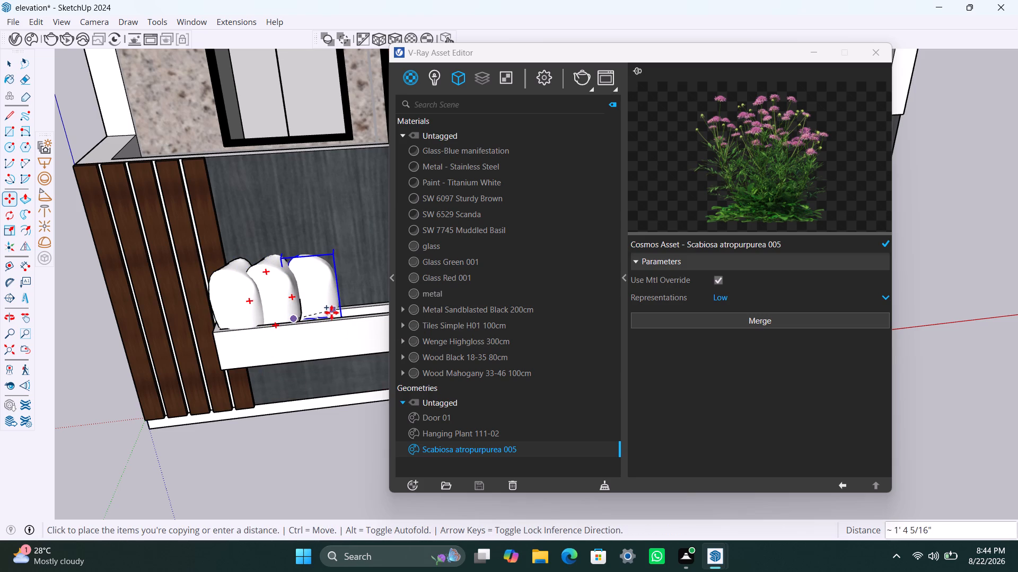
{"action": "left_click", "coordinate": [334, 315]}
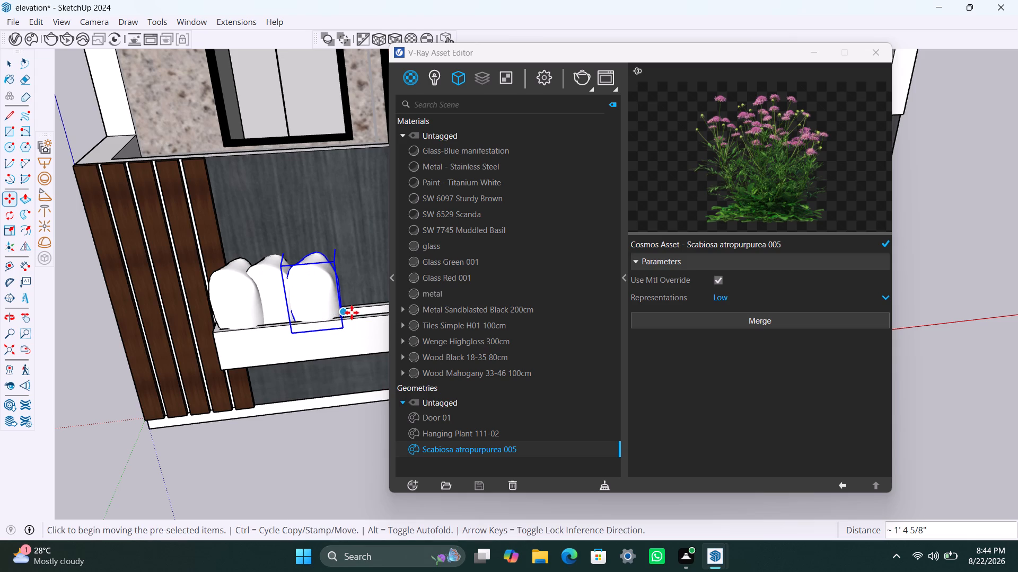
Copy the end Scabiosa once along the red axis away from the slats, about 1' 2 1/2" from the original.
{"action": "key", "text": "m"}
{"action": "left_click", "coordinate": [335, 296]}
{"action": "key", "text": "Escape"}
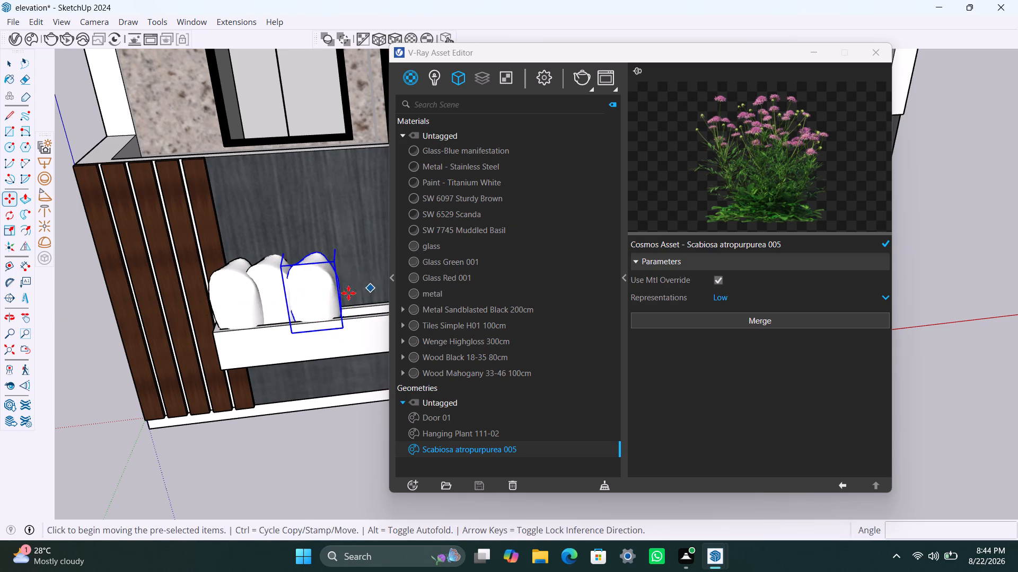
{"action": "left_click", "coordinate": [322, 305]}
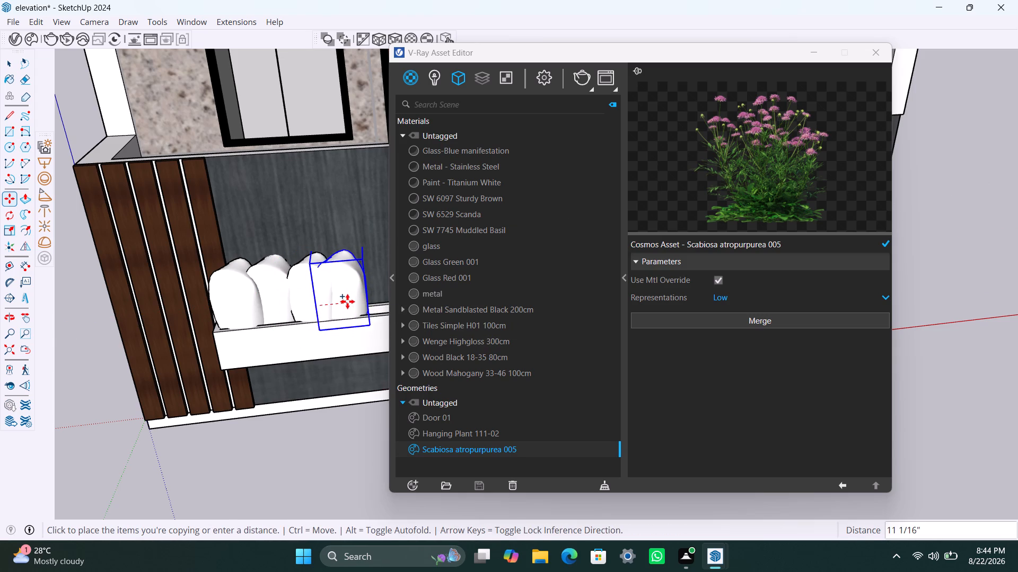
{"action": "scroll", "coordinate": [350, 300], "scroll_direction": "down", "scroll_amount": 5}
{"action": "middle_click_drag", "start_coordinate": [350, 299], "coordinate": [290, 298]}
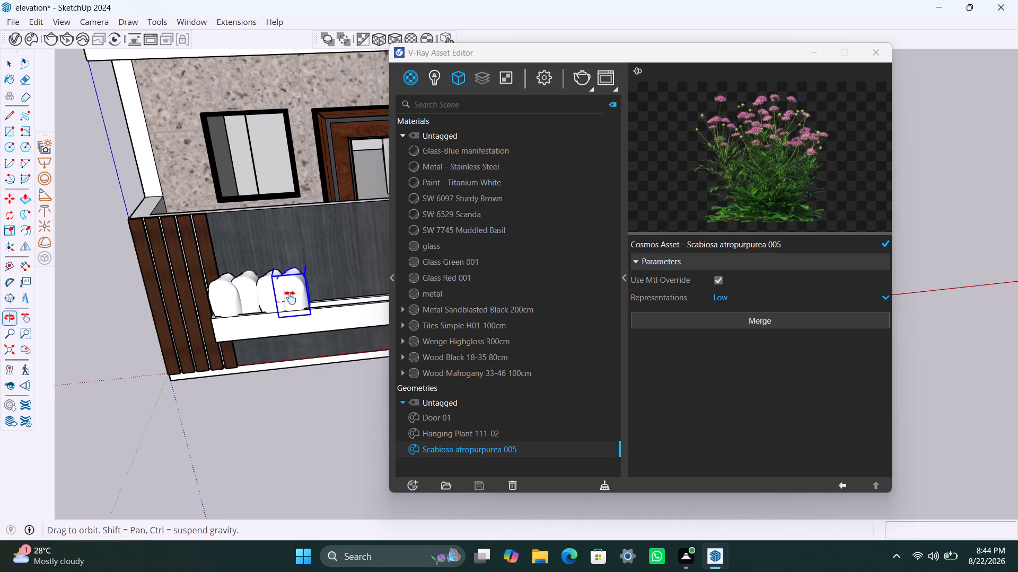
{"action": "middle_click_drag", "start_coordinate": [290, 298], "coordinate": [289, 298]}
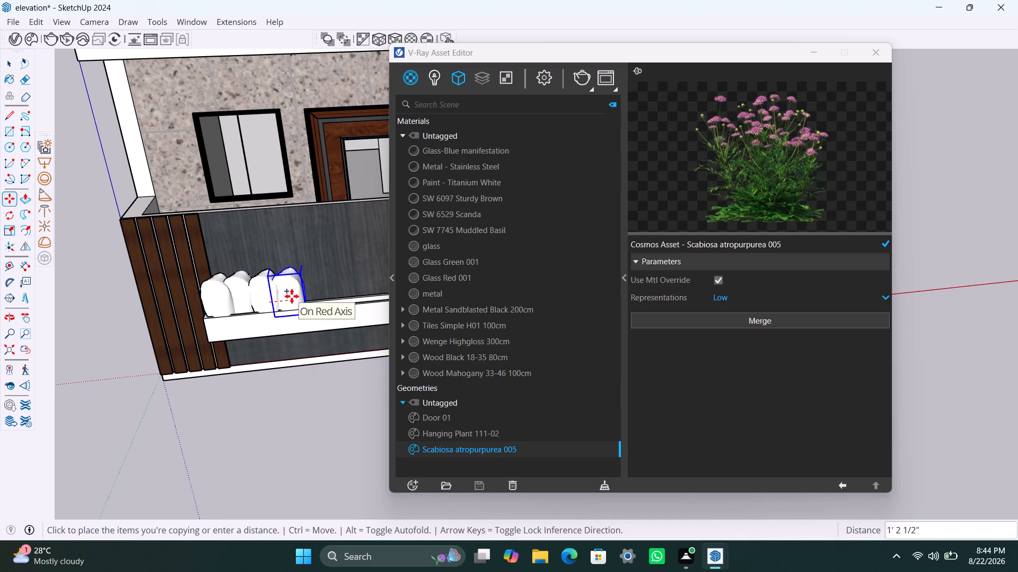
{"action": "left_click", "coordinate": [292, 296]}
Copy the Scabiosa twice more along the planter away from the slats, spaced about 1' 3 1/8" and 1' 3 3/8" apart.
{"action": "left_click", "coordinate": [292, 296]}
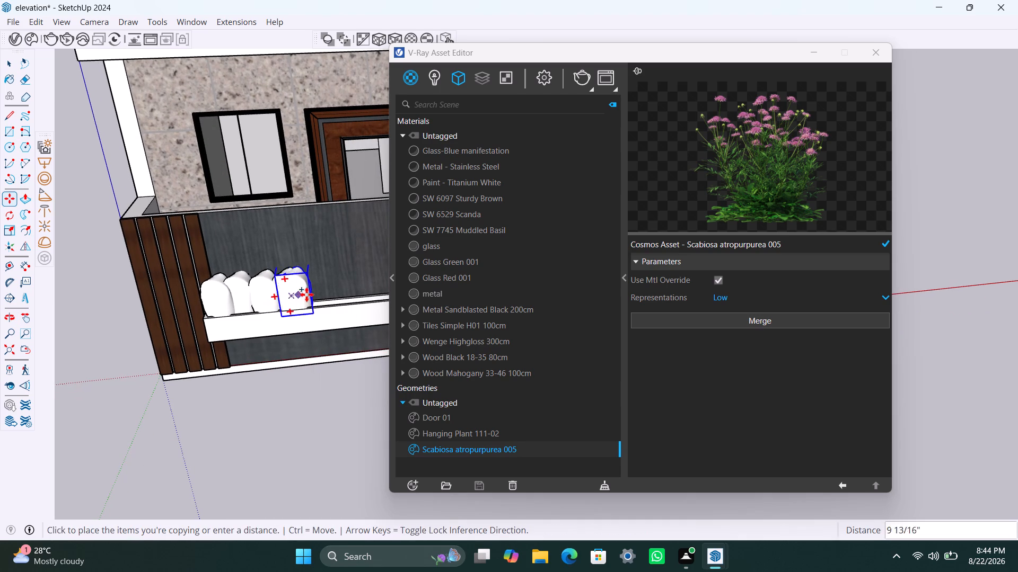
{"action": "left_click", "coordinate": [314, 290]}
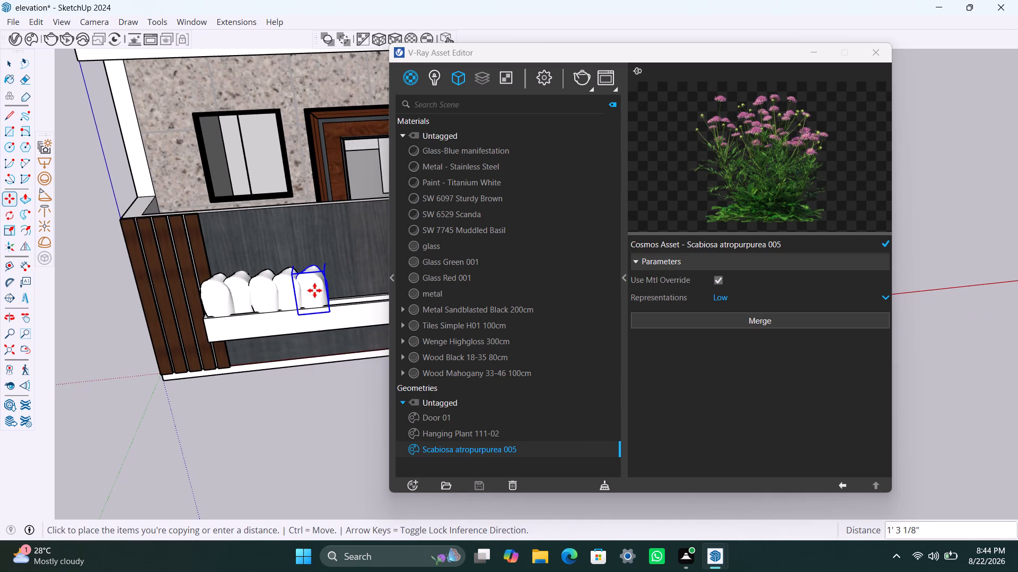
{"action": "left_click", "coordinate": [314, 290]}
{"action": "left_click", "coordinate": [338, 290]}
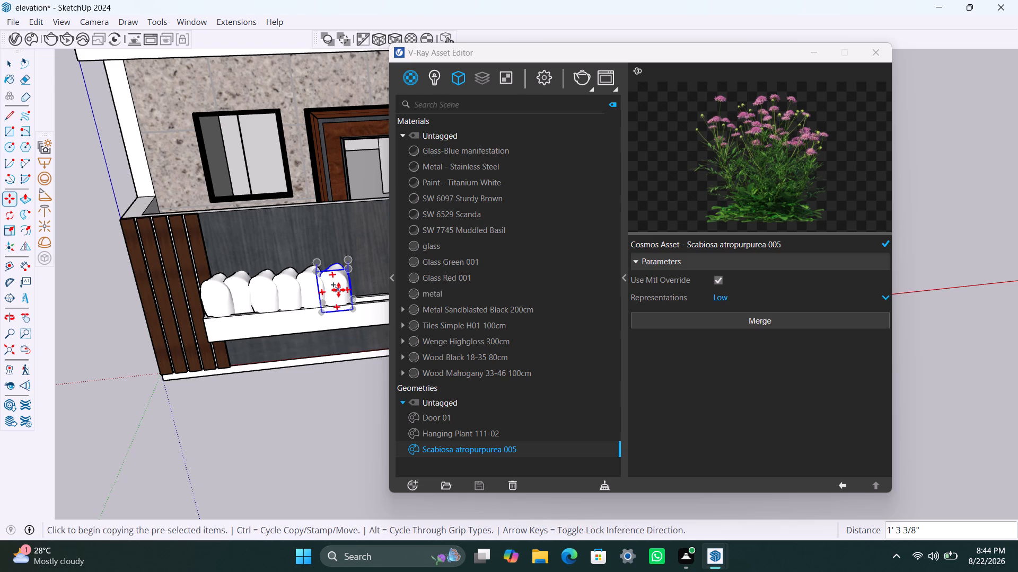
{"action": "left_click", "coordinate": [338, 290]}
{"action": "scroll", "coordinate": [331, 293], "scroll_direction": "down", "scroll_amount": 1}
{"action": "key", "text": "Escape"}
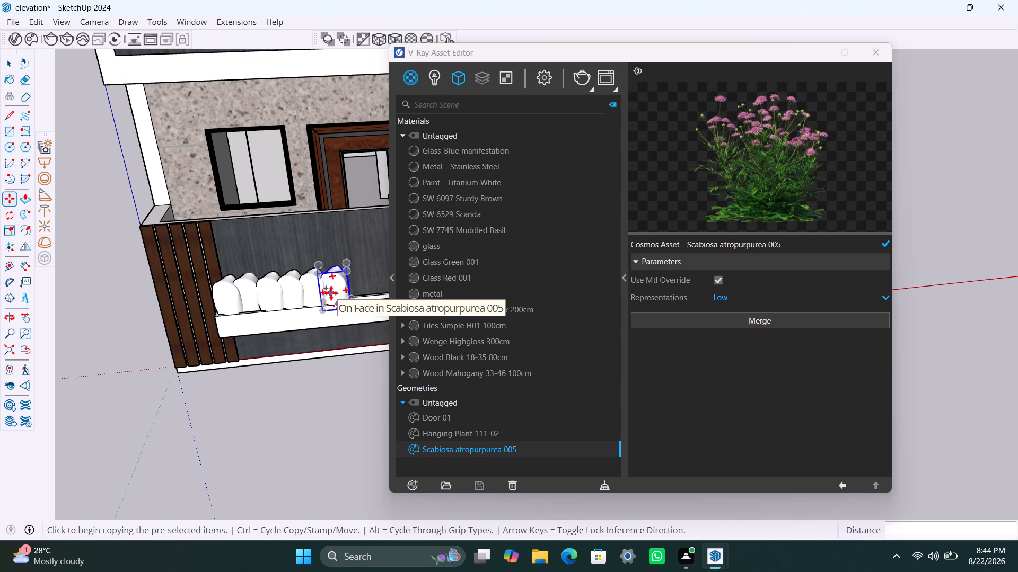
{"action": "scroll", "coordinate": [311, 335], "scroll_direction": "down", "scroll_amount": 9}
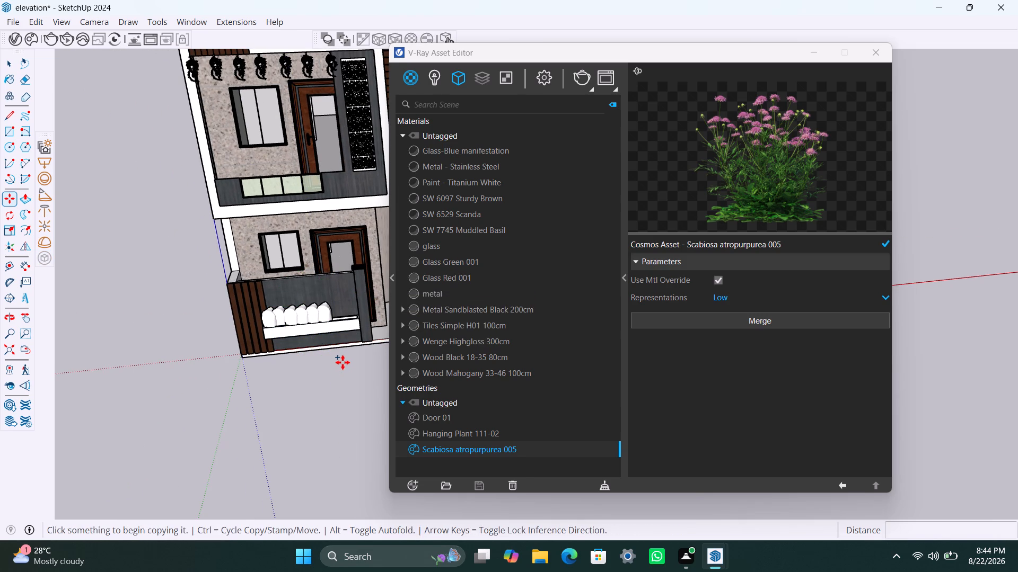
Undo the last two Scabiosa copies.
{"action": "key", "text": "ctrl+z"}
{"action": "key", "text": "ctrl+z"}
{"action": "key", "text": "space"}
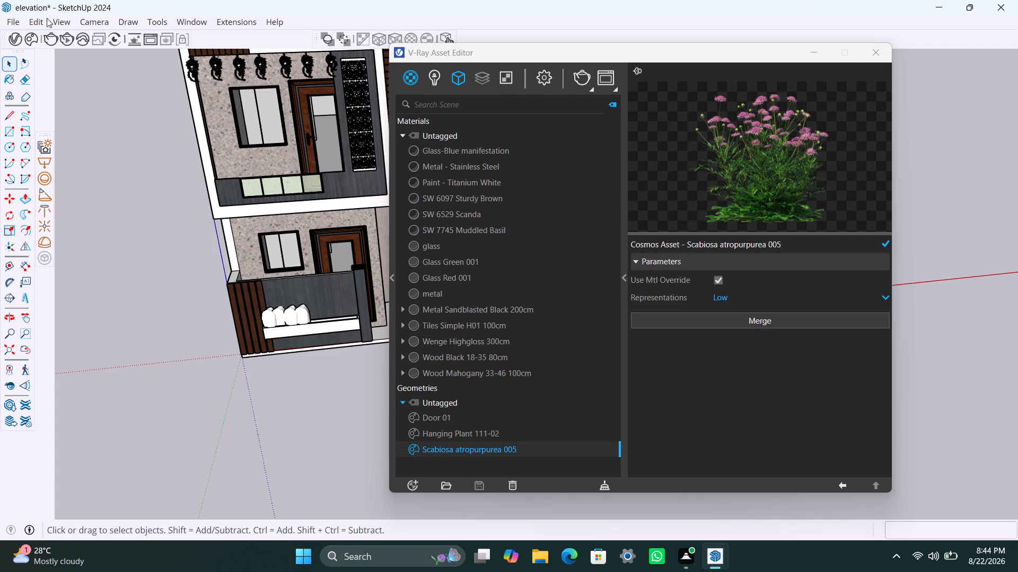
Import the red-flowered Skimmia from the downloaded Shrubs & bushes vegetation in the Chaos Cosmos Browser.
{"action": "left_click", "coordinate": [38, 38]}
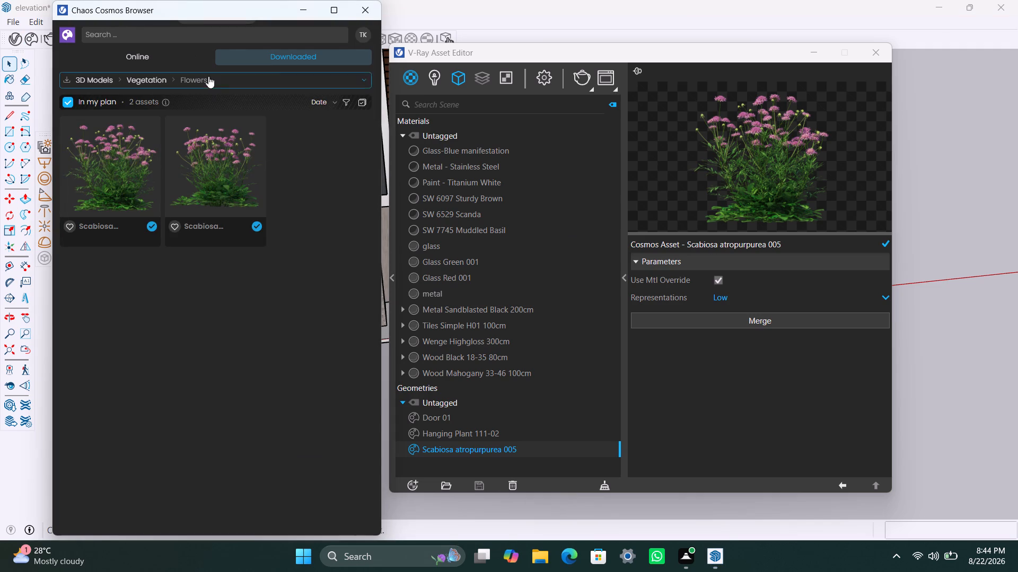
{"action": "left_click", "coordinate": [256, 77]}
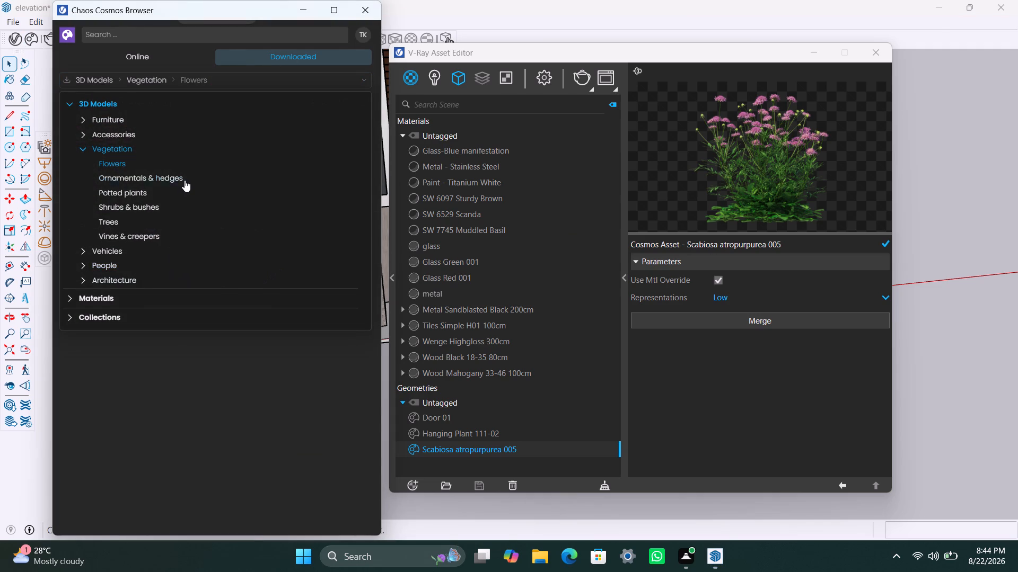
{"action": "left_click", "coordinate": [181, 175]}
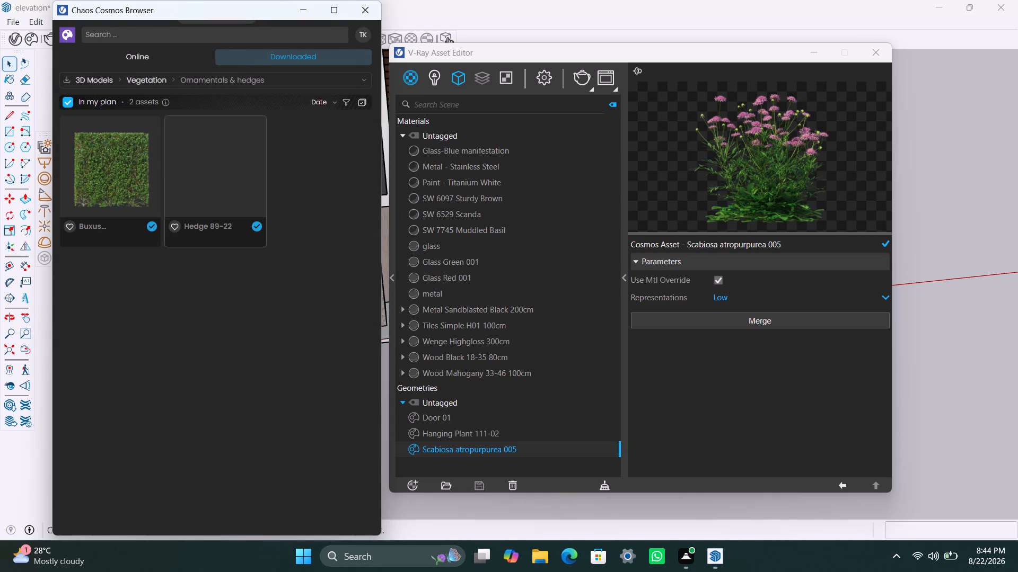
{"action": "left_click", "coordinate": [324, 81]}
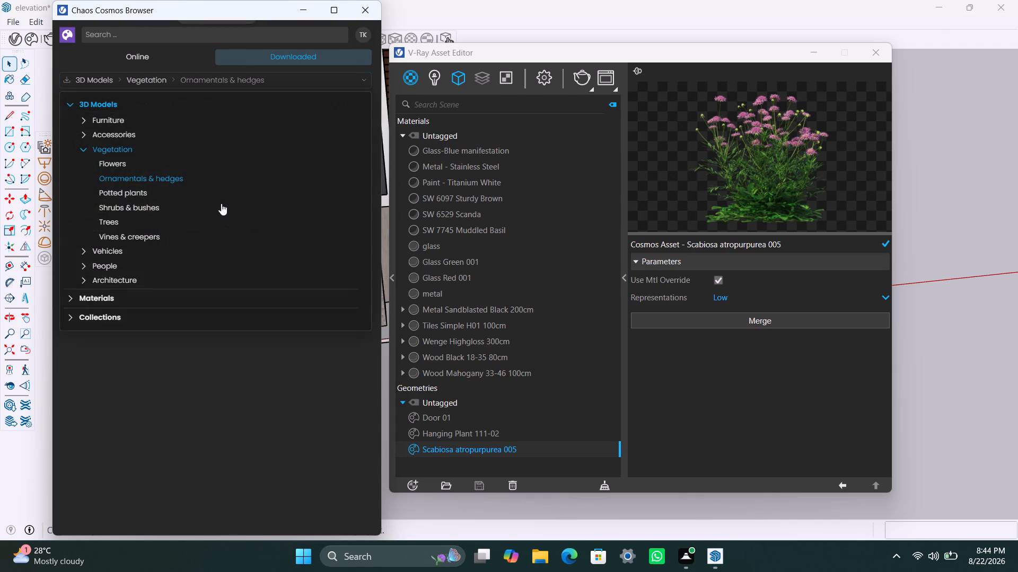
{"action": "left_click", "coordinate": [144, 209]}
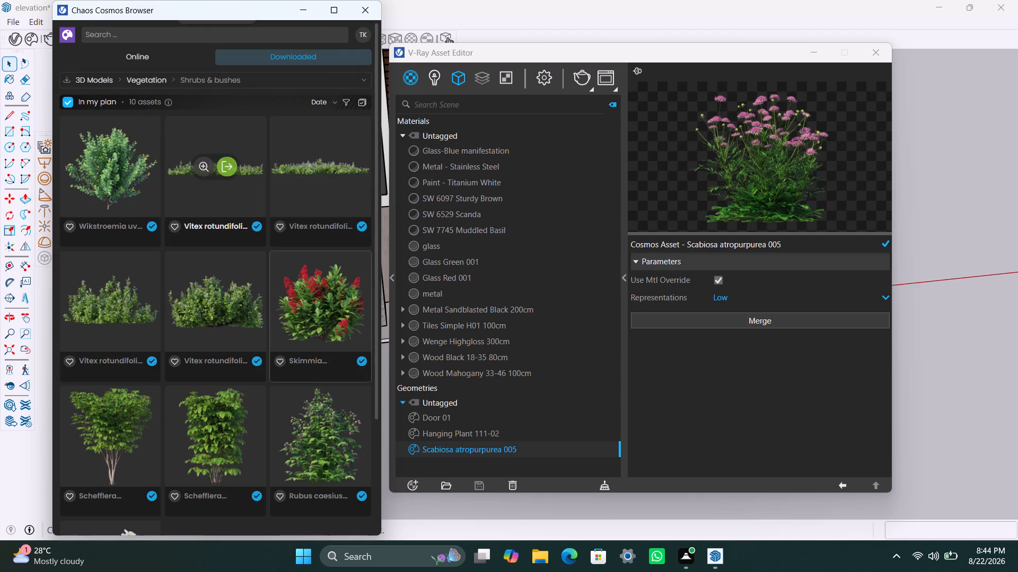
{"action": "left_click", "coordinate": [332, 314]}
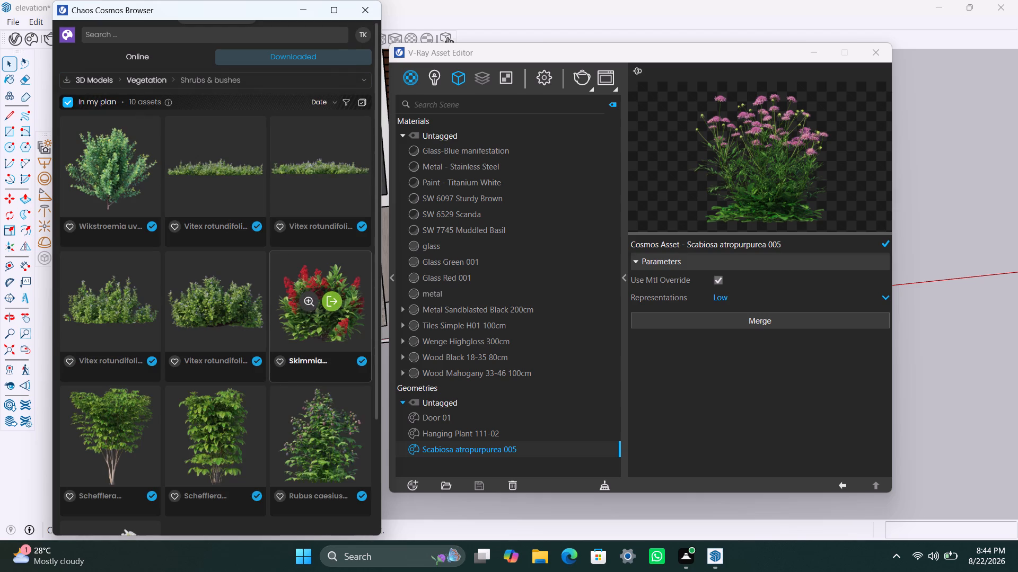
{"action": "scroll", "coordinate": [300, 402], "scroll_direction": "down", "scroll_amount": 1}
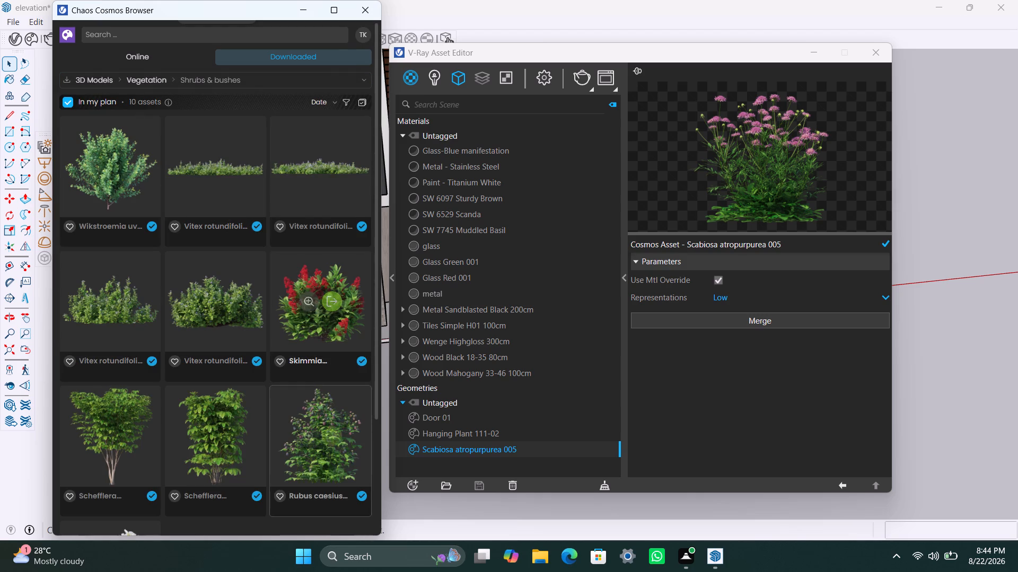
{"action": "scroll", "coordinate": [300, 405], "scroll_direction": "down", "scroll_amount": 1}
{"action": "scroll", "coordinate": [301, 405], "scroll_direction": "up", "scroll_amount": 2}
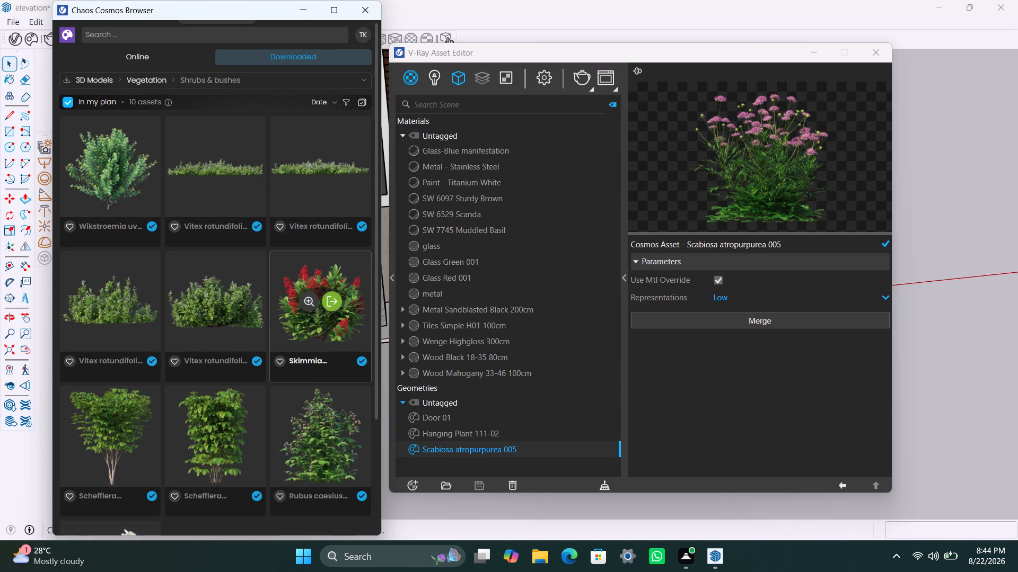
{"action": "left_click", "coordinate": [336, 307]}
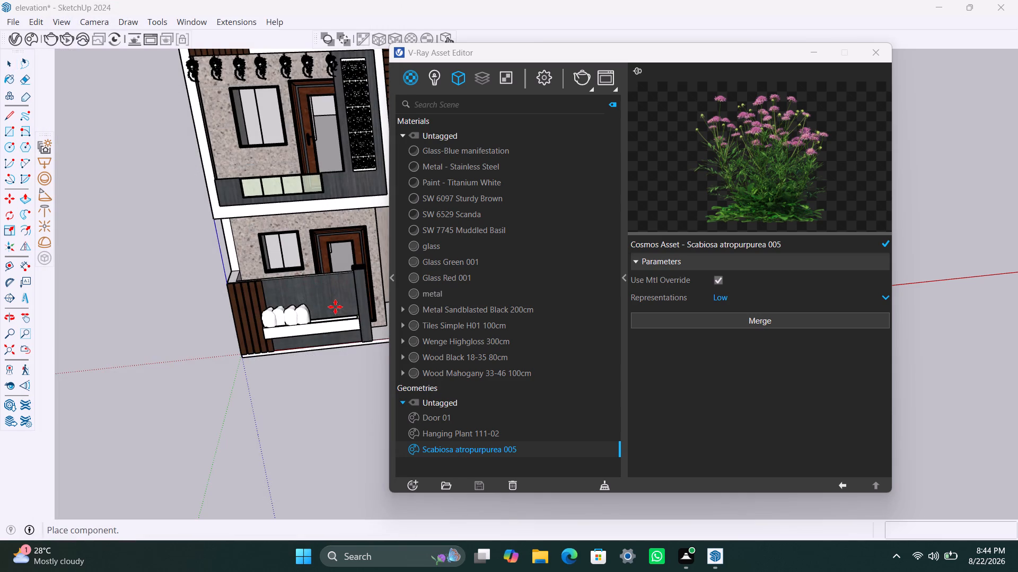
Place the Skimmia on the planter beside the last Scabiosa and put the Chaos Cosmos Browser away.
{"action": "scroll", "coordinate": [315, 319], "scroll_direction": "up", "scroll_amount": 14}
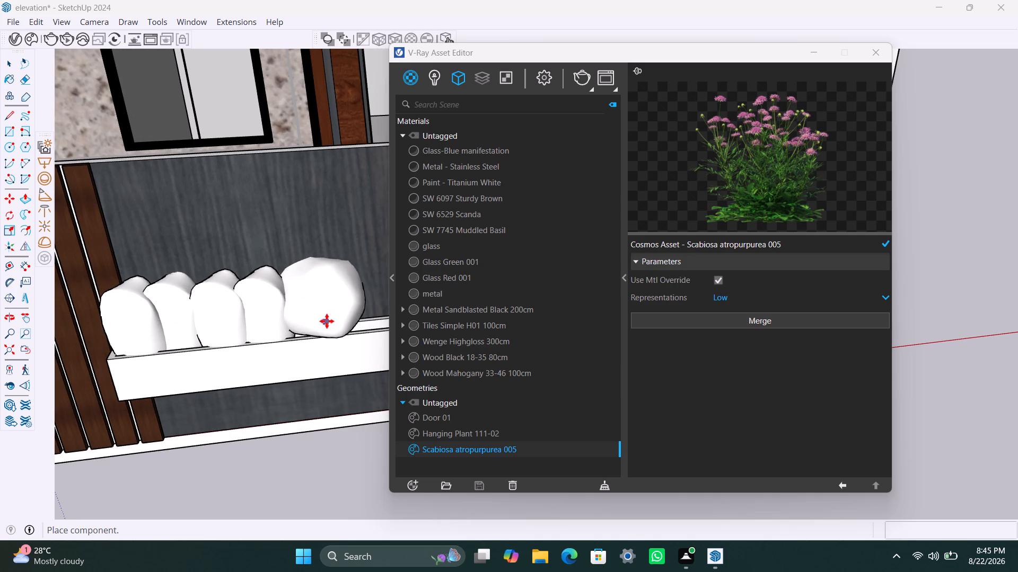
{"action": "left_click", "coordinate": [329, 324]}
{"action": "key", "text": "space"}
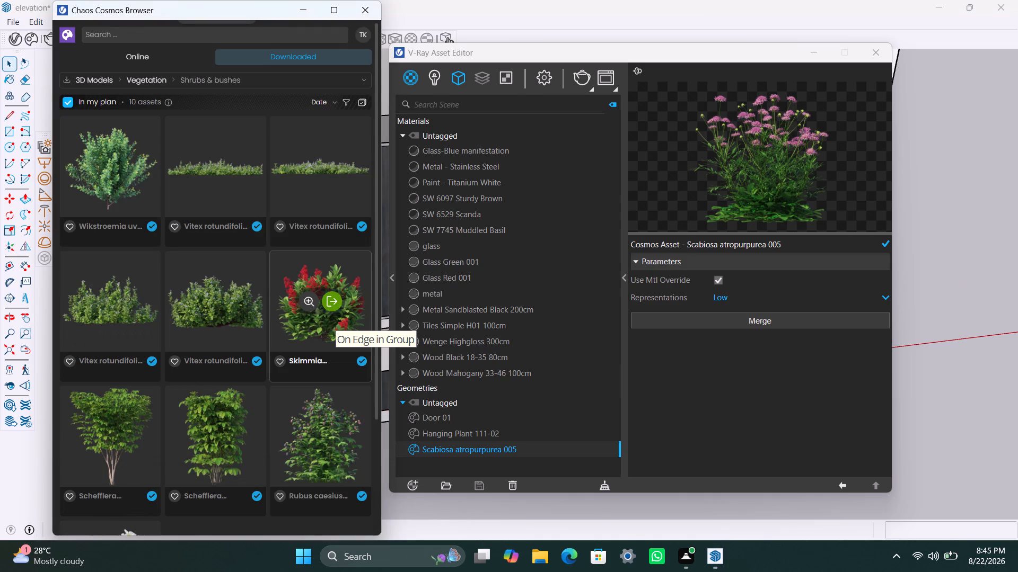
{"action": "left_click", "coordinate": [308, 10]}
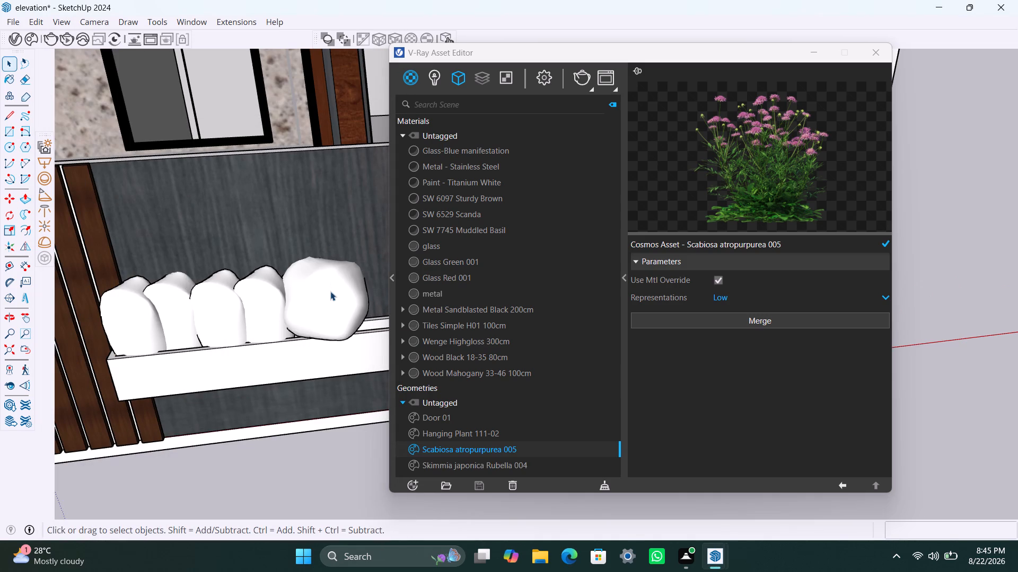
Narrow the Skimmia along the red axis by pulling its far side in towards the Scabiosa row.
{"action": "left_click", "coordinate": [314, 301]}
{"action": "key", "text": "s"}
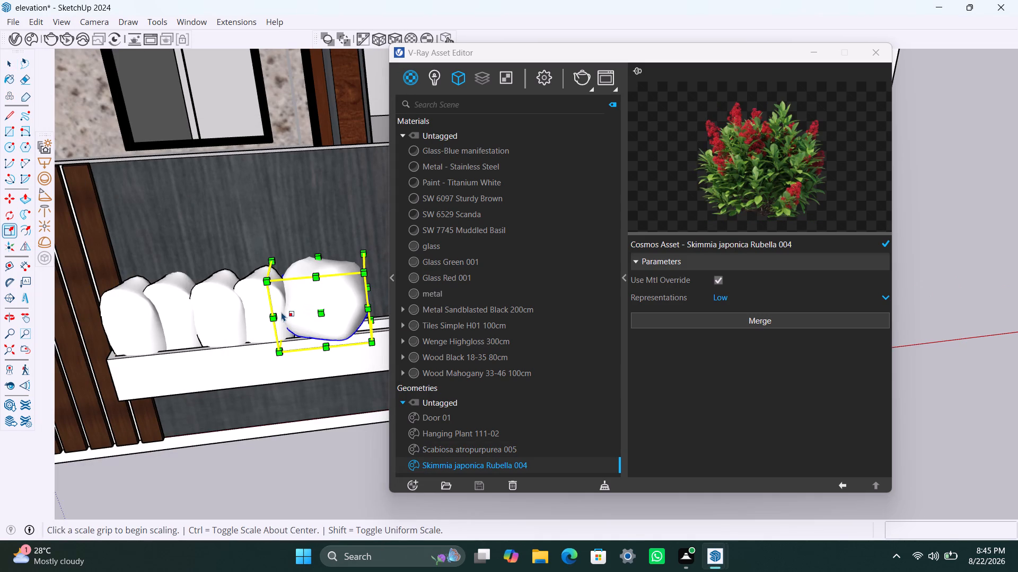
{"action": "left_click", "coordinate": [364, 310]}
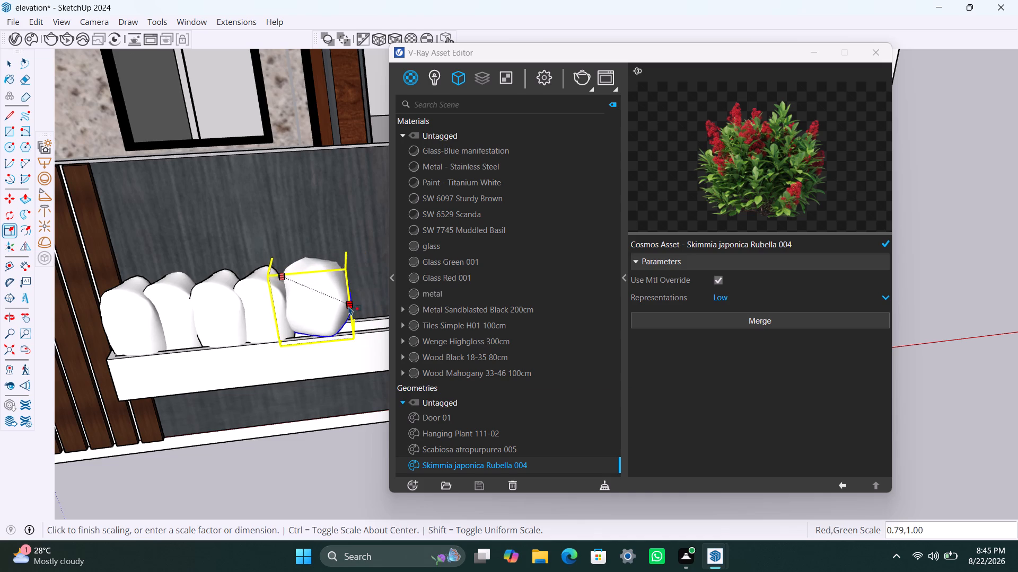
{"action": "left_click", "coordinate": [338, 303]}
{"action": "key", "text": "space"}
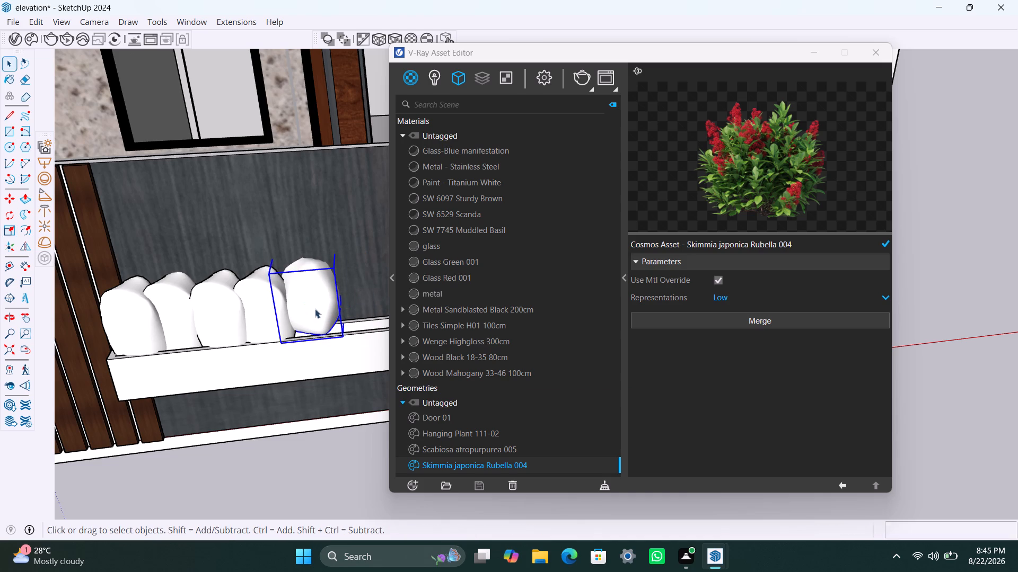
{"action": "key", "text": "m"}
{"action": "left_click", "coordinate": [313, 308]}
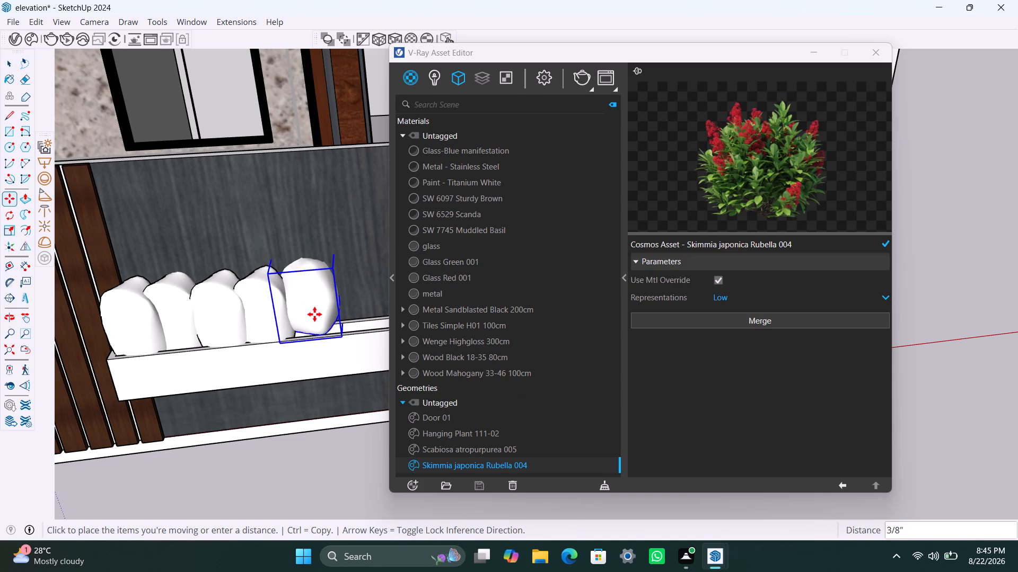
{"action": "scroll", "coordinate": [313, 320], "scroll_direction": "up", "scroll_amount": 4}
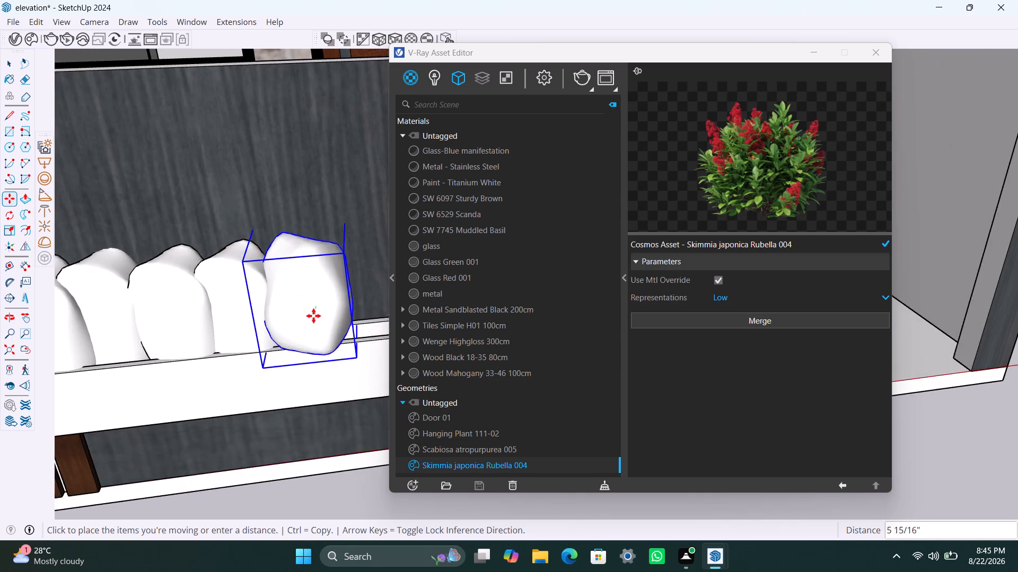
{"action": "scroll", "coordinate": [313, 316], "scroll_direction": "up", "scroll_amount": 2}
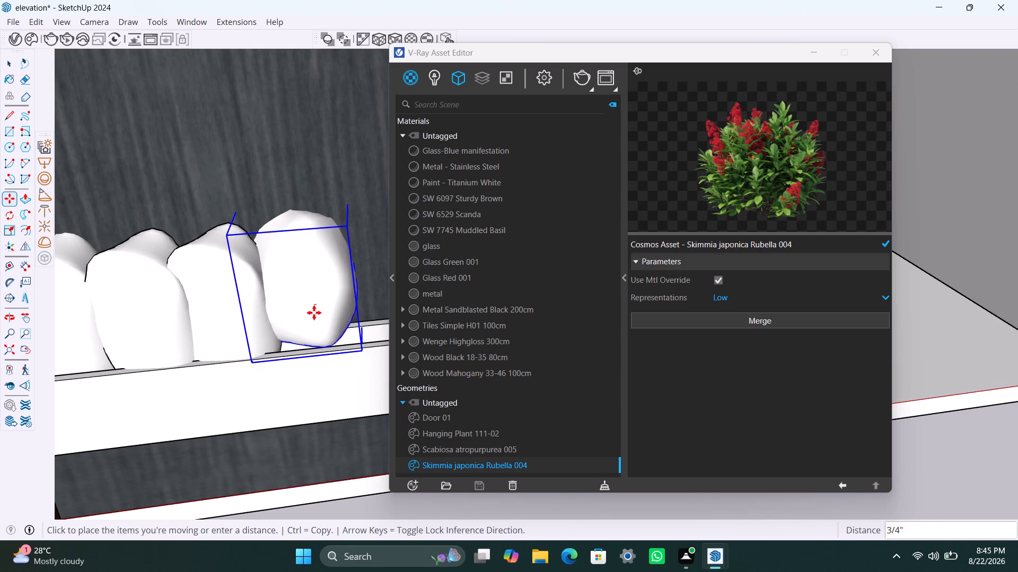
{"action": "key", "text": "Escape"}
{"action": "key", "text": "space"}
Stretch the Skimmia along the green axis so its front face extends towards the planter's front edge.
{"action": "key", "text": "s"}
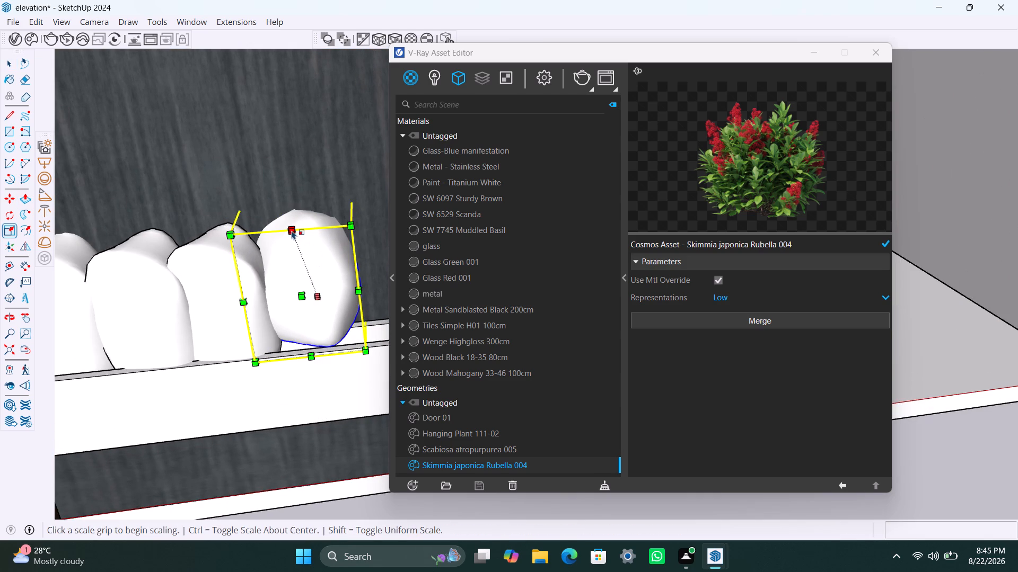
{"action": "left_click_drag", "start_coordinate": [304, 295], "coordinate": [304, 303]}
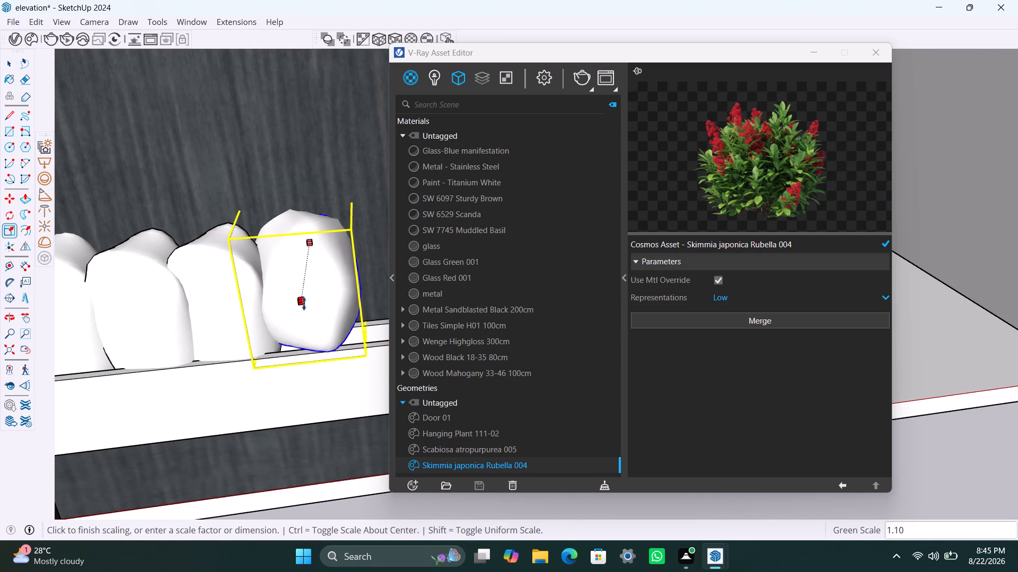
{"action": "left_click_drag", "start_coordinate": [304, 303], "coordinate": [304, 317]}
{"action": "key", "text": "space"}
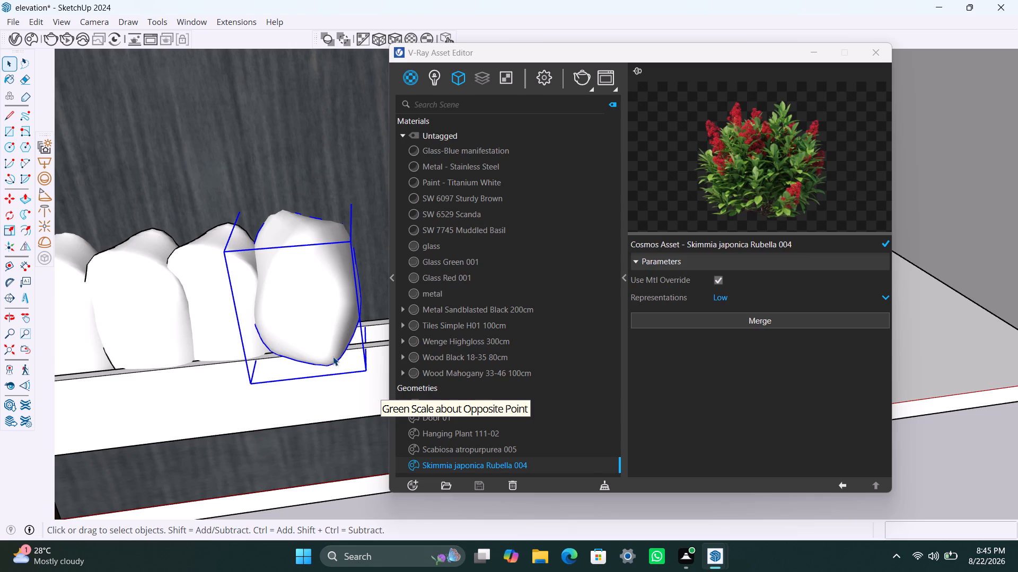
Scale the Skimmia down uniformly from its lower front corner so it fits within the planter's width.
{"action": "key", "text": "s"}
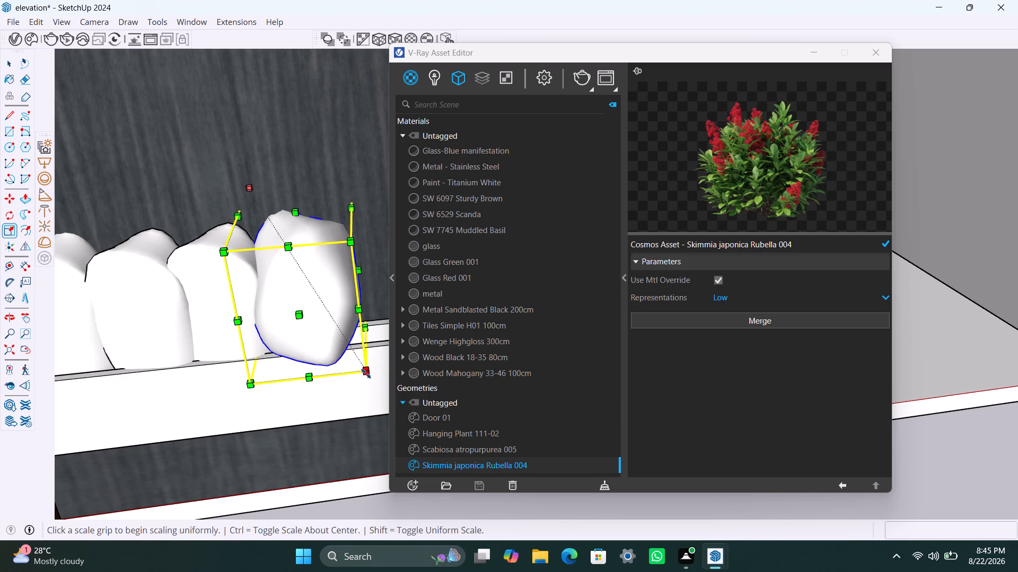
{"action": "left_click_drag", "start_coordinate": [366, 373], "coordinate": [335, 353]}
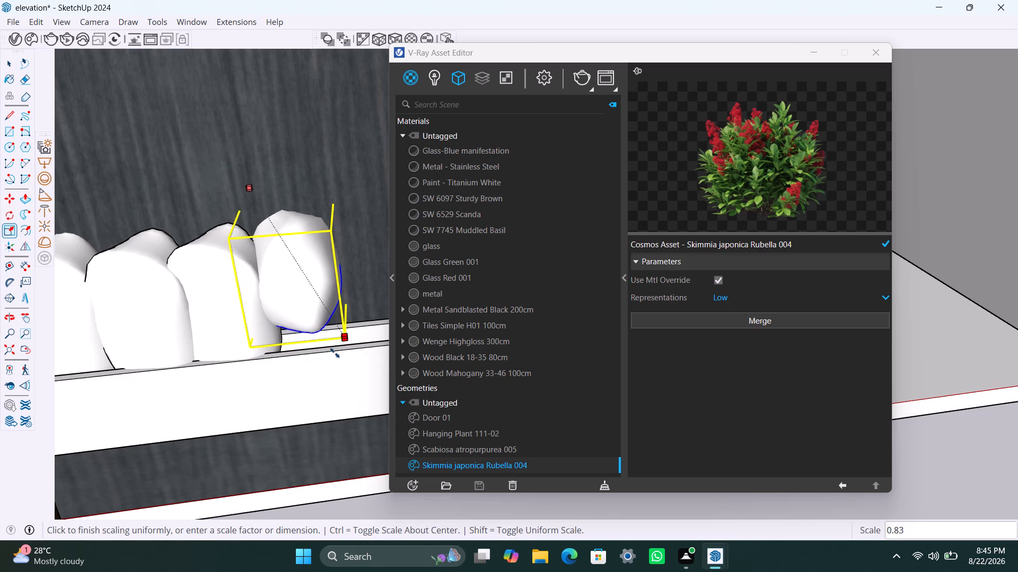
{"action": "left_click_drag", "start_coordinate": [335, 353], "coordinate": [338, 362]}
{"action": "key", "text": "space"}
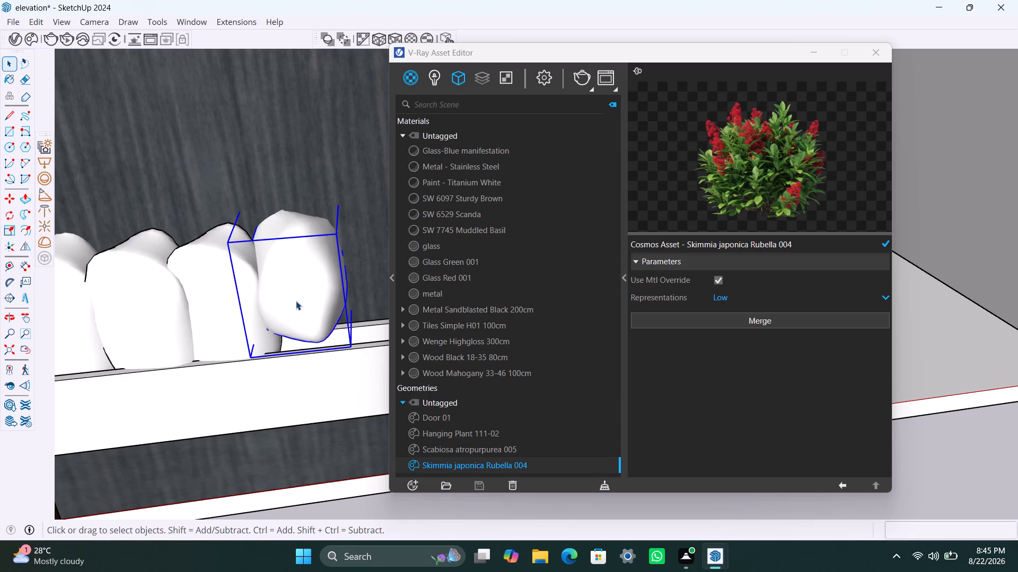
Move the Skimmia about 2 1/4" down along the blue axis so it sits on the planter.
{"action": "key", "text": "m"}
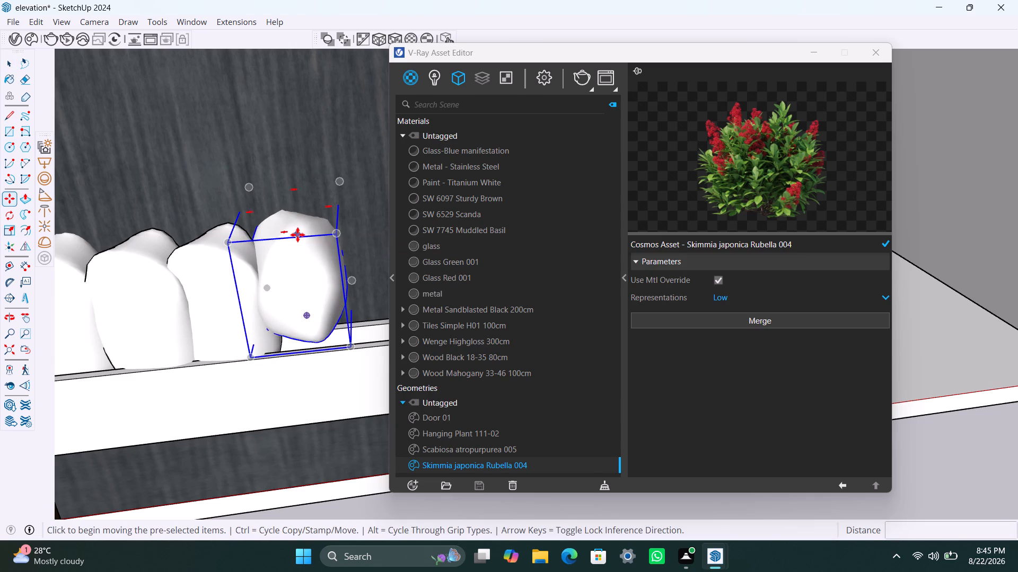
{"action": "left_click", "coordinate": [290, 238]}
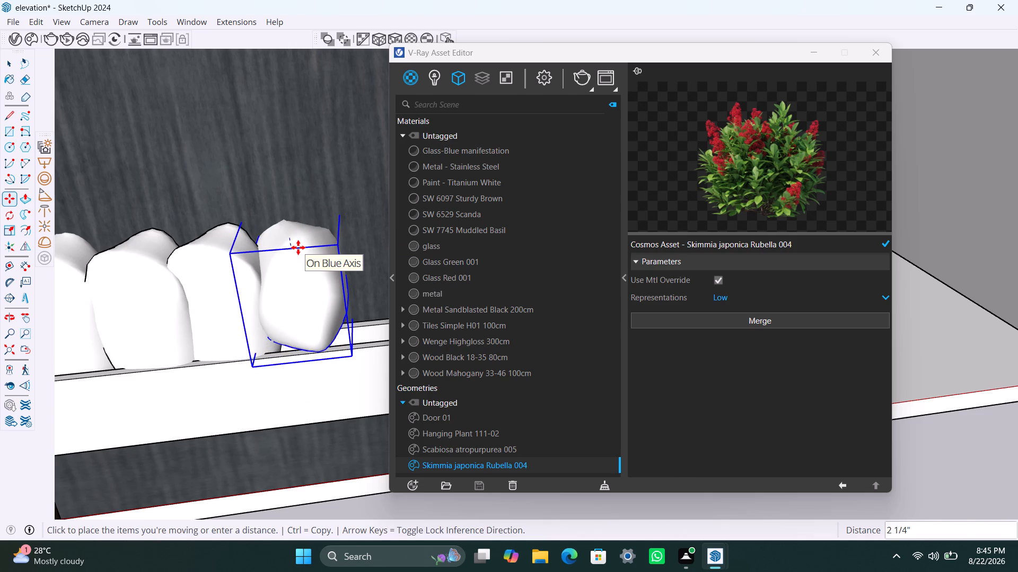
{"action": "left_click", "coordinate": [298, 247]}
{"action": "key", "text": "space"}
Copy the Skimmia four times along the planter, spaced about 1' 2" with a tighter last gap, filling it up to the gate pillar.
{"action": "scroll", "coordinate": [326, 353], "scroll_direction": "down", "scroll_amount": 9}
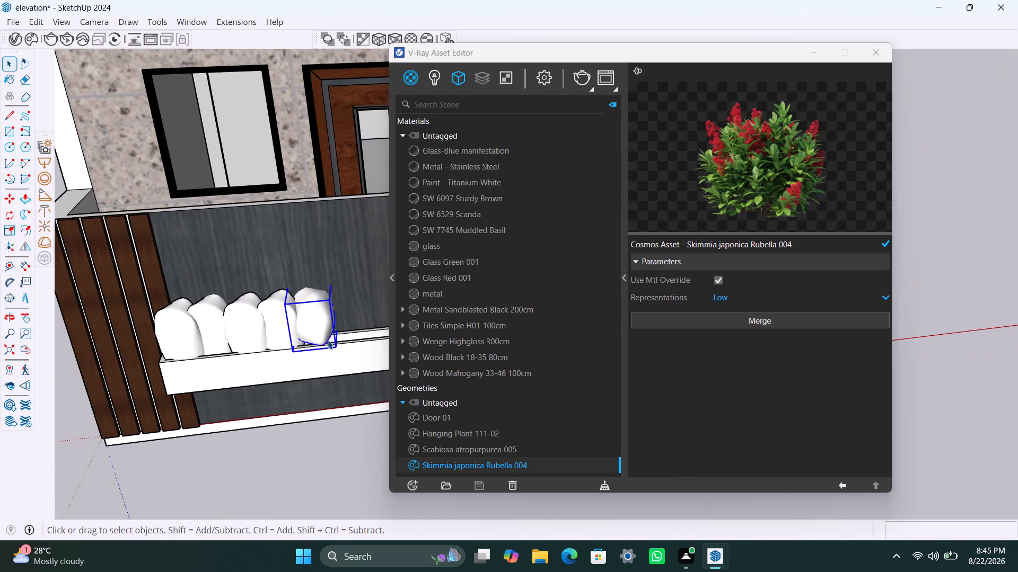
{"action": "key", "text": "m"}
{"action": "left_click", "coordinate": [324, 335]}
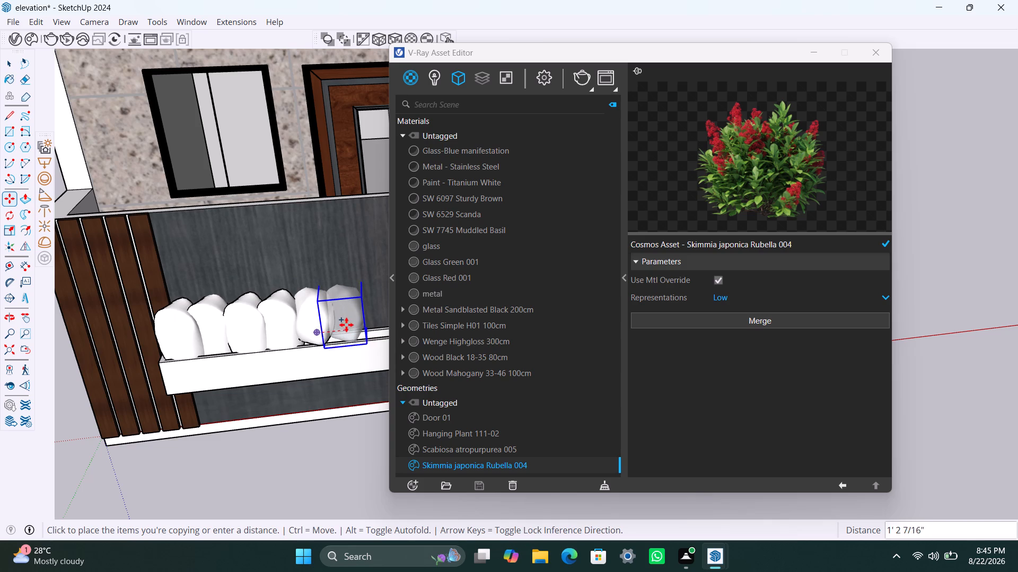
{"action": "left_click", "coordinate": [346, 325]}
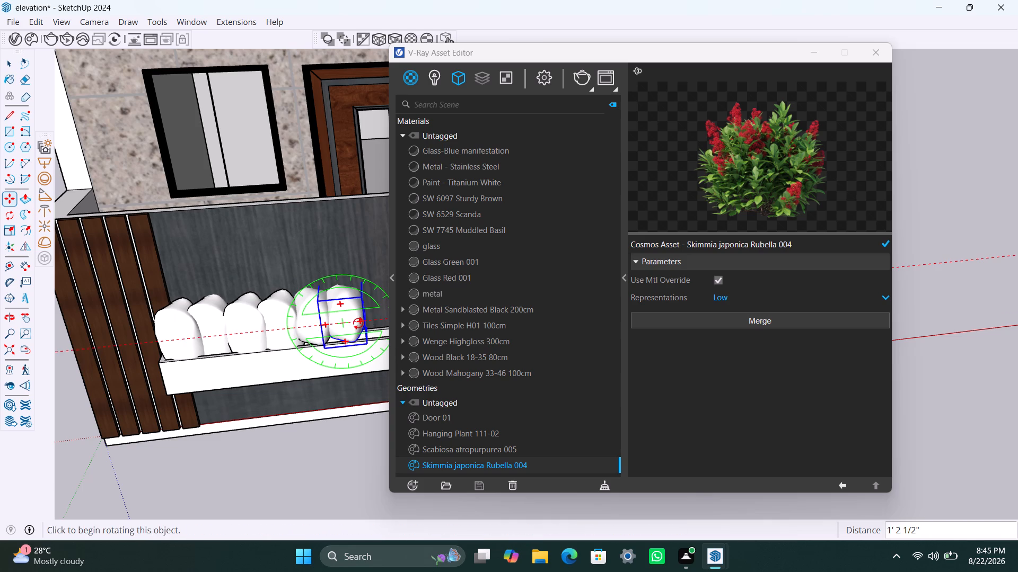
{"action": "left_click", "coordinate": [354, 323]}
{"action": "scroll", "coordinate": [375, 320], "scroll_direction": "down", "scroll_amount": 3}
{"action": "middle_click_drag", "start_coordinate": [375, 320], "coordinate": [336, 320]}
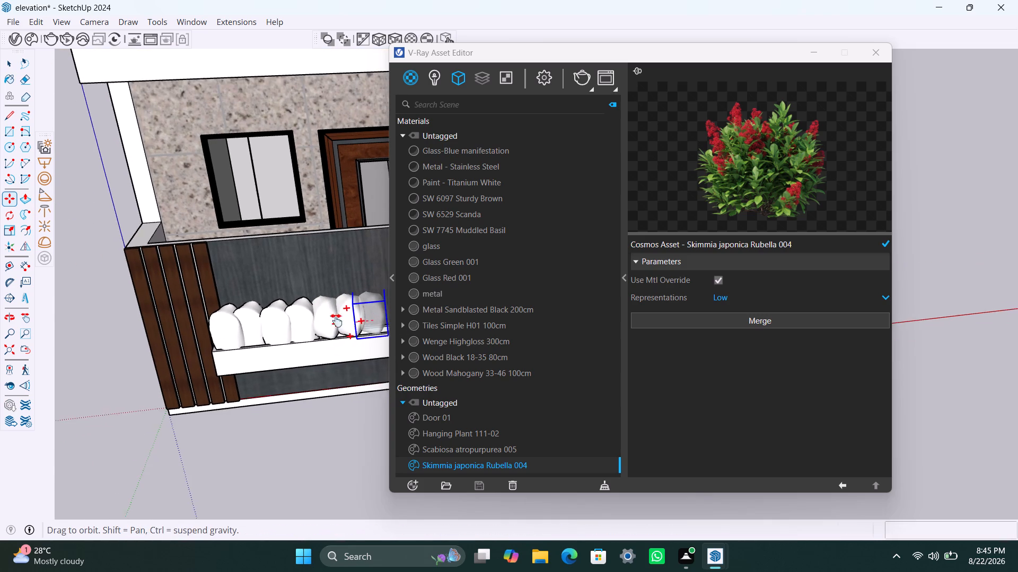
{"action": "middle_click_drag", "start_coordinate": [336, 320], "coordinate": [295, 320]}
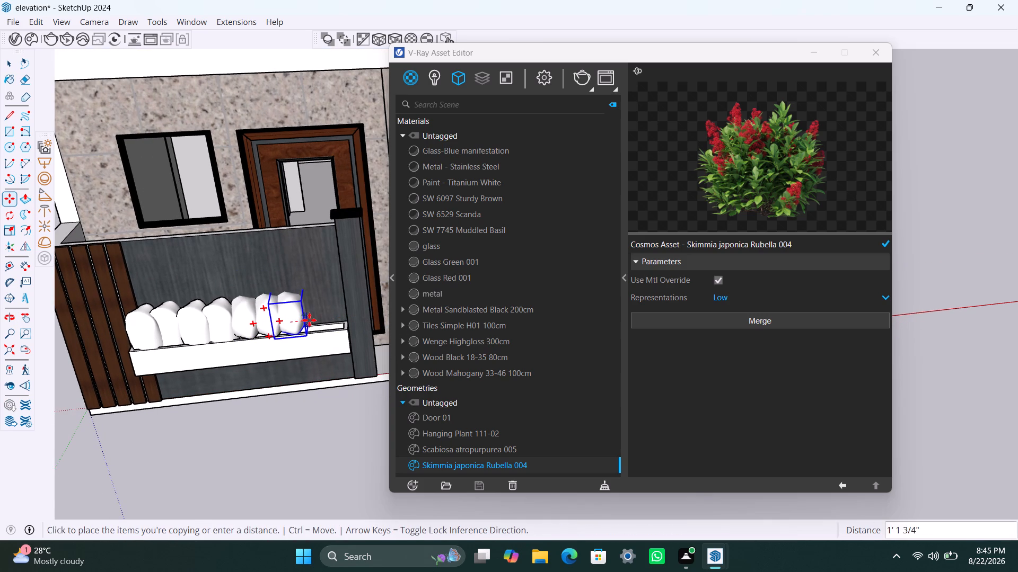
{"action": "left_click", "coordinate": [309, 320]}
{"action": "left_click", "coordinate": [310, 319]}
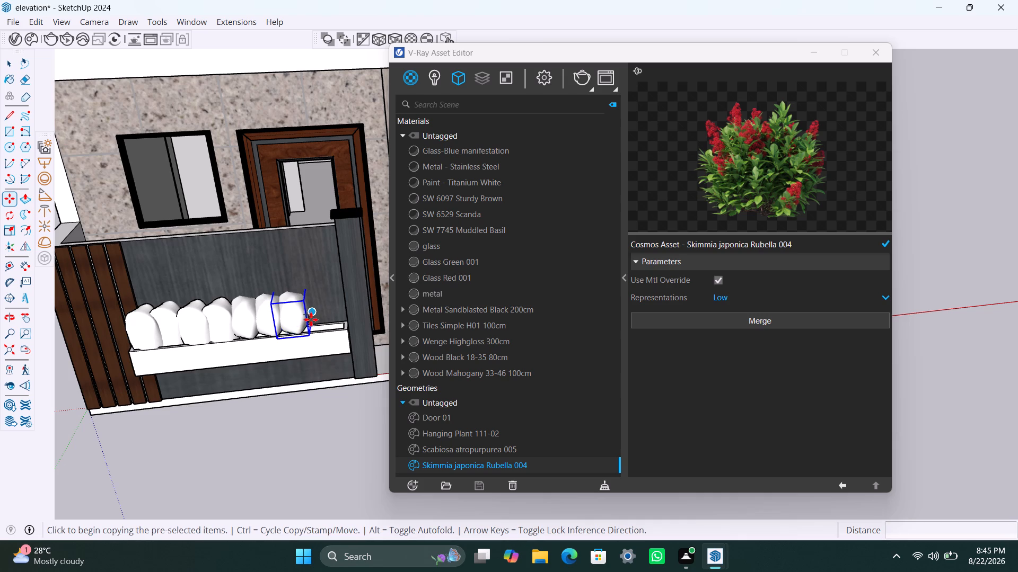
{"action": "left_click", "coordinate": [334, 312]}
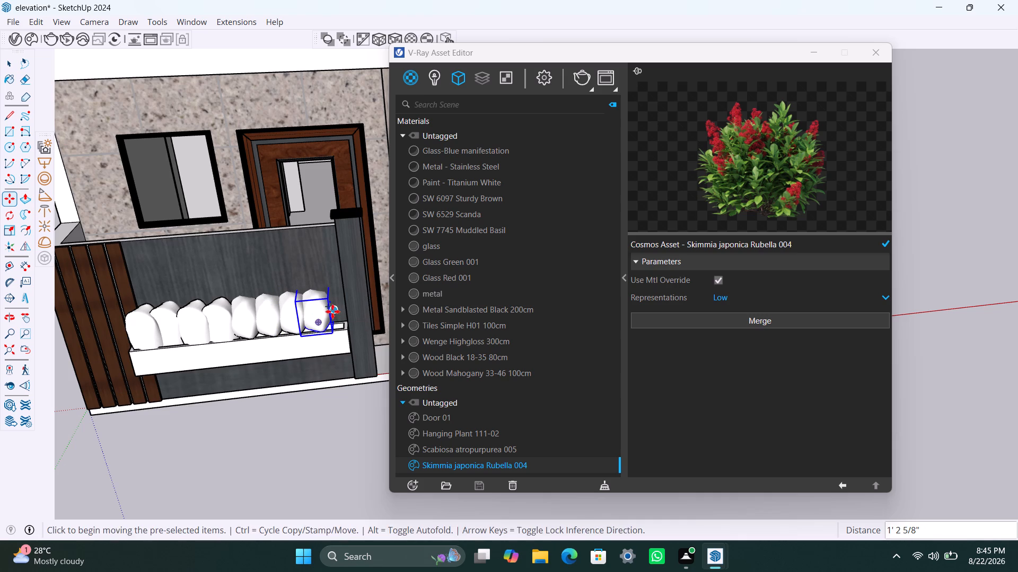
{"action": "left_click", "coordinate": [332, 311]}
{"action": "left_click", "coordinate": [351, 314]}
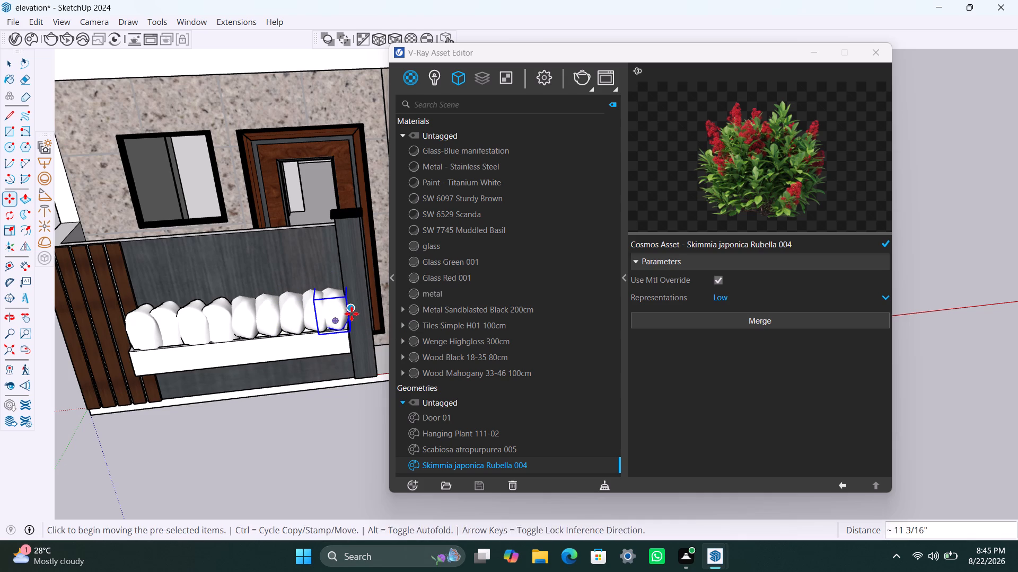
{"action": "key", "text": "space"}
Unhide all hidden objects in the house model.
{"action": "scroll", "coordinate": [251, 343], "scroll_direction": "down", "scroll_amount": 8}
{"action": "middle_click_drag", "start_coordinate": [278, 351], "coordinate": [267, 326]}
{"action": "left_click", "coordinate": [284, 410]}
{"action": "scroll", "coordinate": [299, 352], "scroll_direction": "down", "scroll_amount": 5}
{"action": "middle_click_drag", "start_coordinate": [310, 377], "coordinate": [305, 337]}
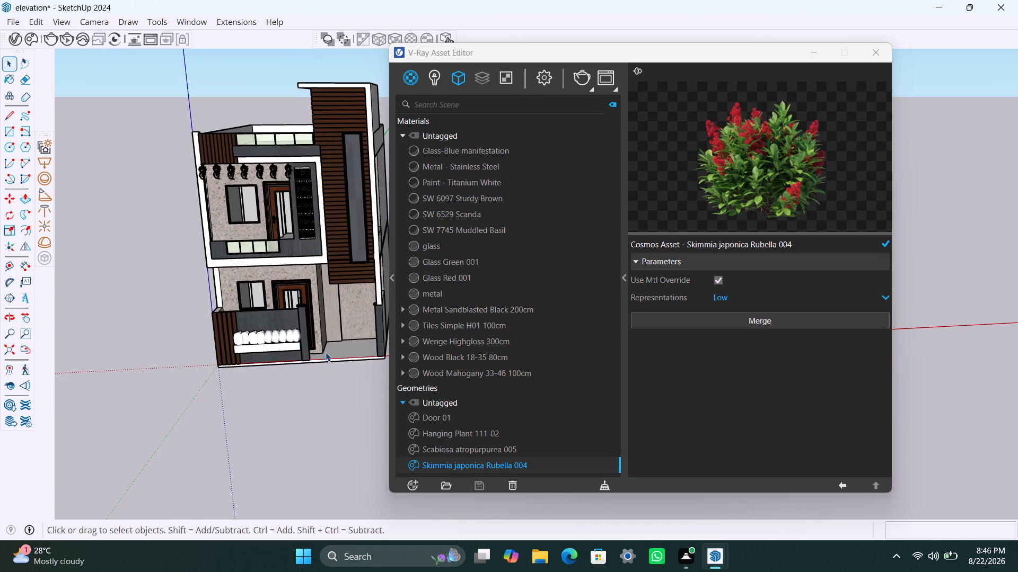
{"action": "scroll", "coordinate": [319, 357], "scroll_direction": "down", "scroll_amount": 5}
{"action": "middle_click_drag", "start_coordinate": [313, 361], "coordinate": [281, 361]}
{"action": "right_click", "coordinate": [337, 153]}
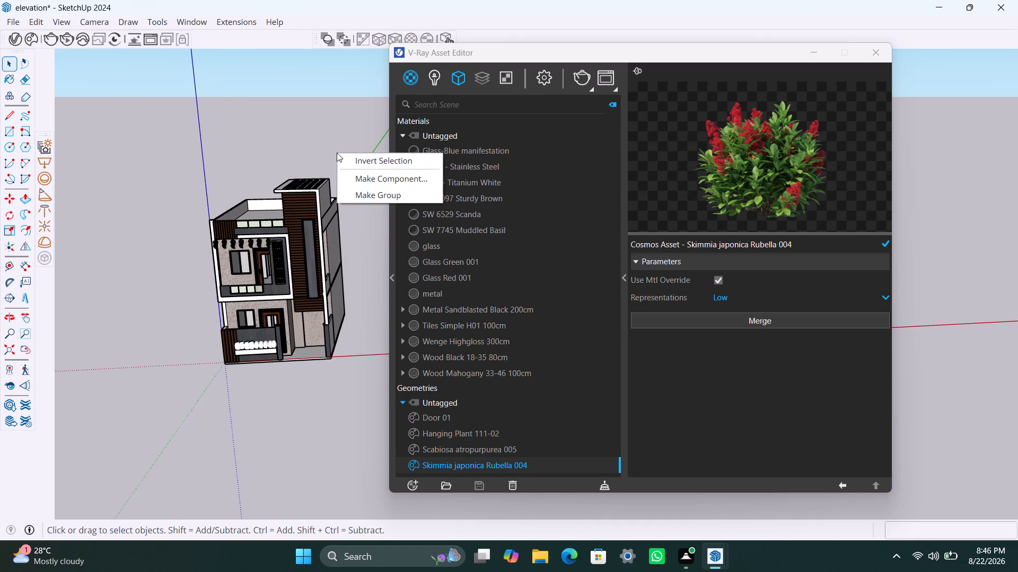
{"action": "left_click", "coordinate": [36, 22]}
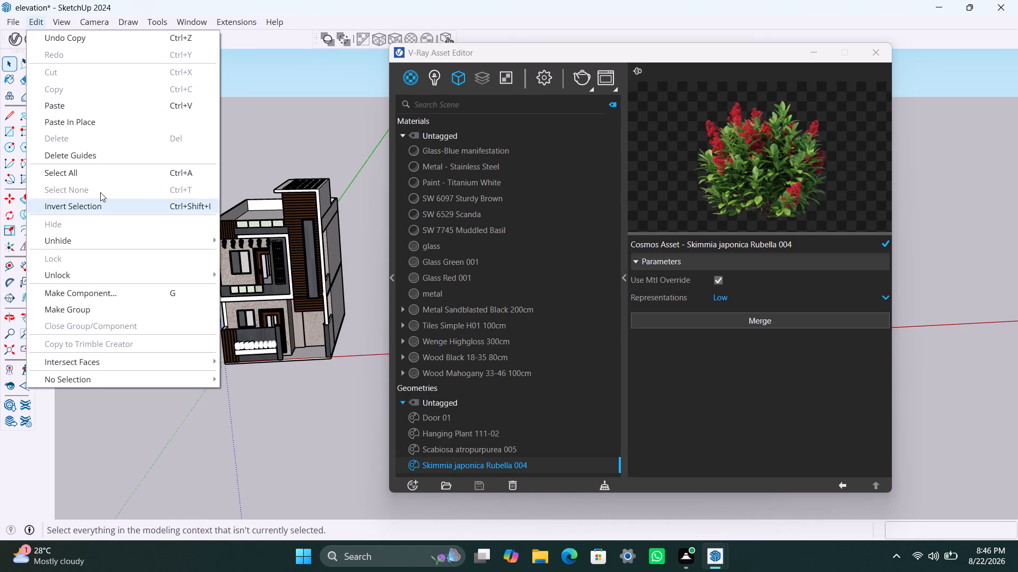
{"action": "left_click", "coordinate": [100, 239]}
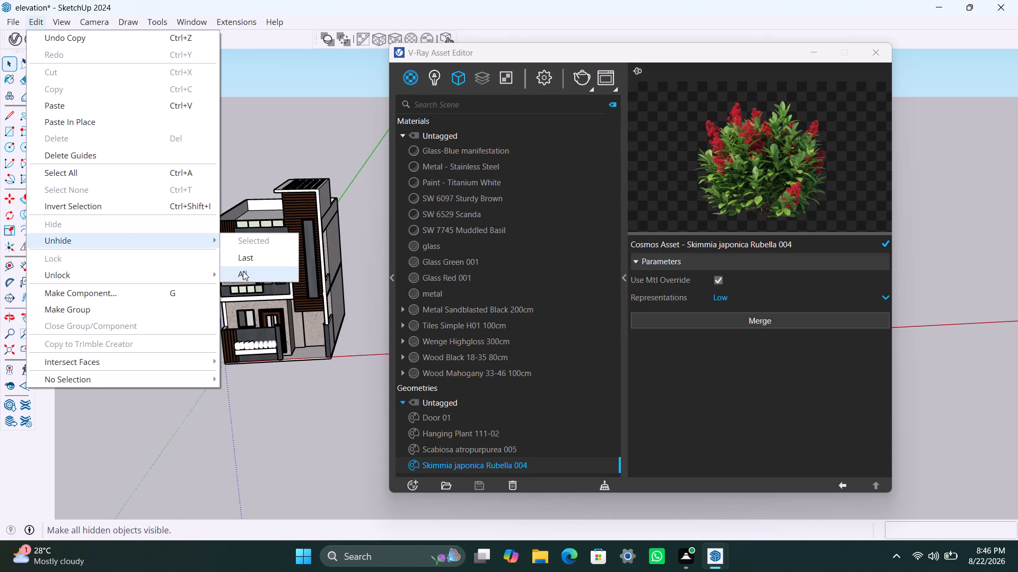
{"action": "left_click", "coordinate": [243, 271]}
{"action": "left_click", "coordinate": [283, 432]}
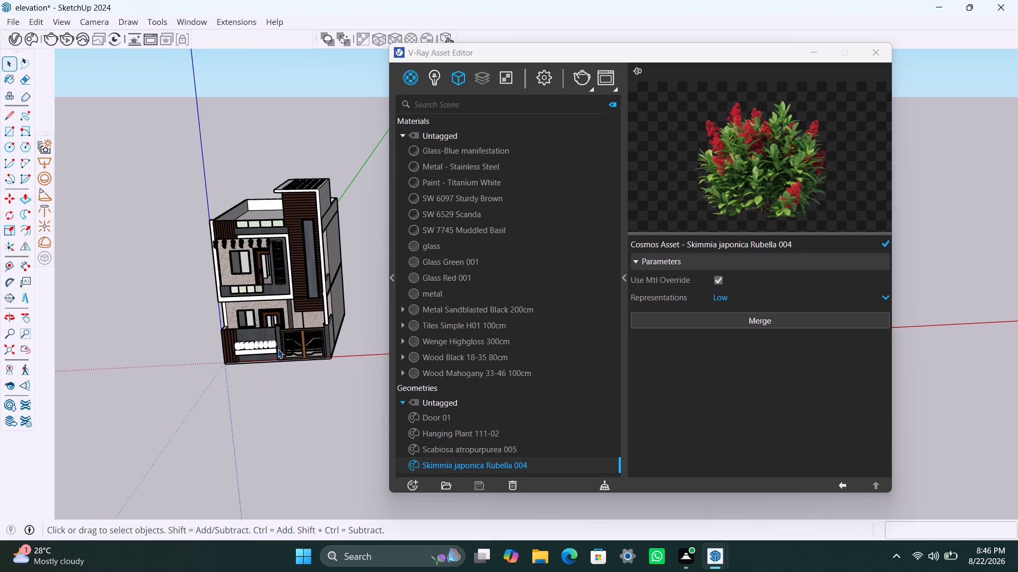
Save the elevation model.
{"action": "key", "text": "ctrl+s"}
Run an interactive V-Ray render of the full front elevation to check the planting, then stop it and minimize the frame buffer.
{"action": "middle_click_drag", "start_coordinate": [265, 267], "coordinate": [281, 162]}
{"action": "scroll", "coordinate": [283, 262], "scroll_direction": "up", "scroll_amount": 3}
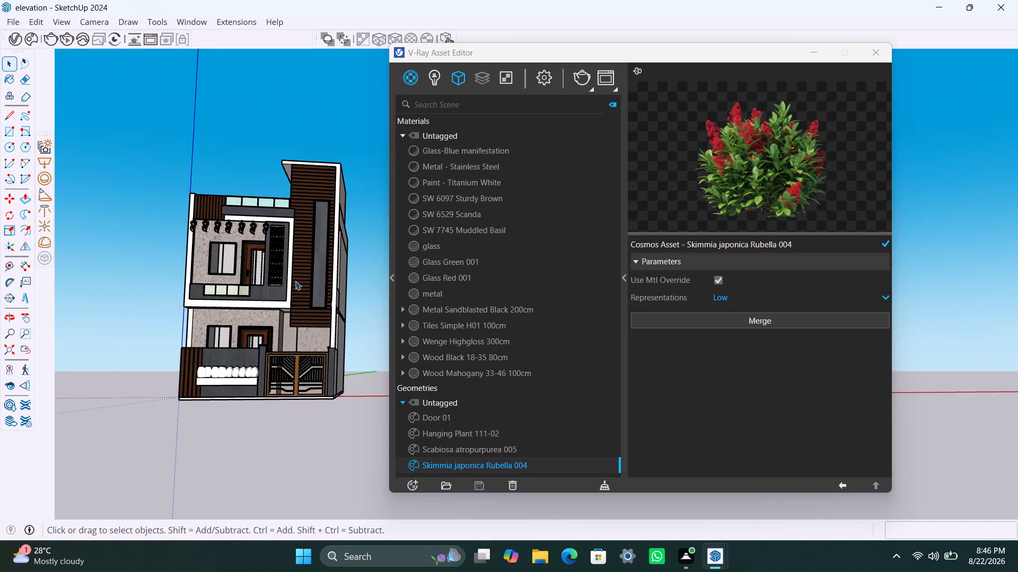
{"action": "middle_click_drag", "start_coordinate": [296, 283], "coordinate": [266, 327]}
{"action": "scroll", "coordinate": [267, 325], "scroll_direction": "up", "scroll_amount": 1}
{"action": "middle_click_drag", "start_coordinate": [270, 324], "coordinate": [299, 370]}
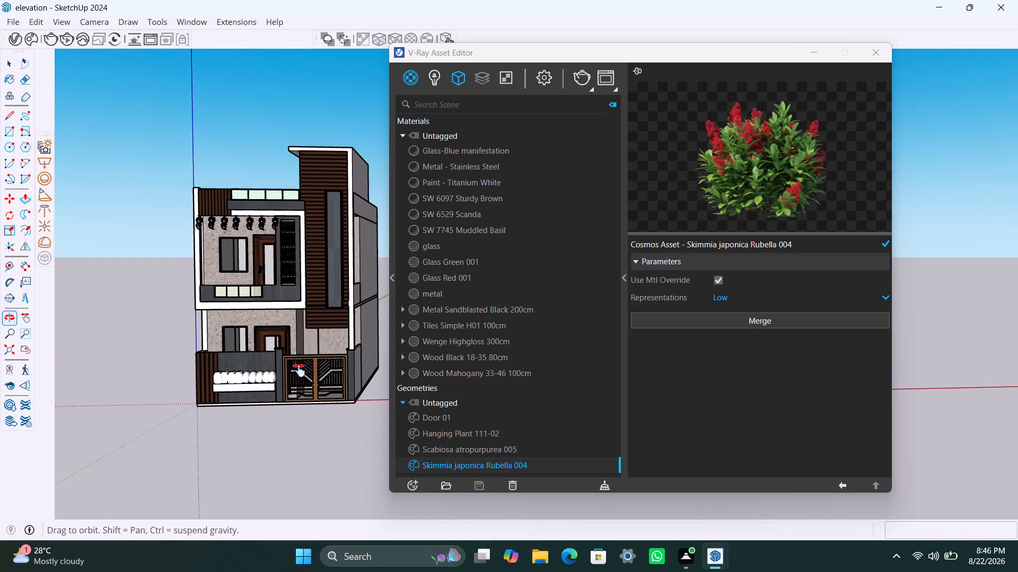
{"action": "middle_click_drag", "start_coordinate": [299, 370], "coordinate": [297, 390]}
{"action": "scroll", "coordinate": [283, 354], "scroll_direction": "up", "scroll_amount": 3}
{"action": "middle_click_drag", "start_coordinate": [283, 354], "coordinate": [209, 335], "text": "shift"}
{"action": "scroll", "coordinate": [225, 334], "scroll_direction": "up", "scroll_amount": 1}
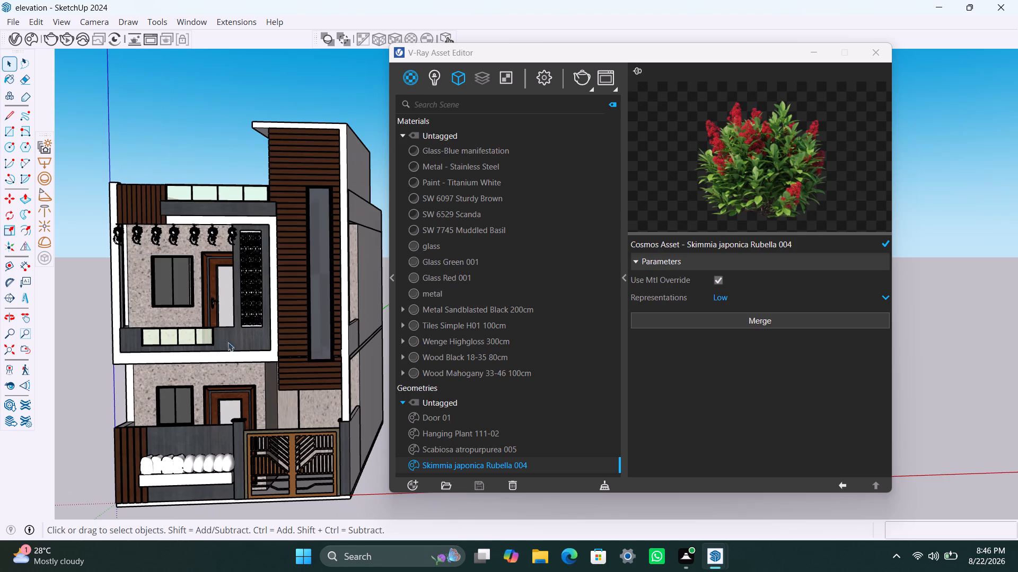
{"action": "middle_click_drag", "start_coordinate": [231, 345], "coordinate": [244, 347]}
{"action": "scroll", "coordinate": [244, 345], "scroll_direction": "up", "scroll_amount": 1}
{"action": "middle_click_drag", "start_coordinate": [244, 345], "coordinate": [261, 328]}
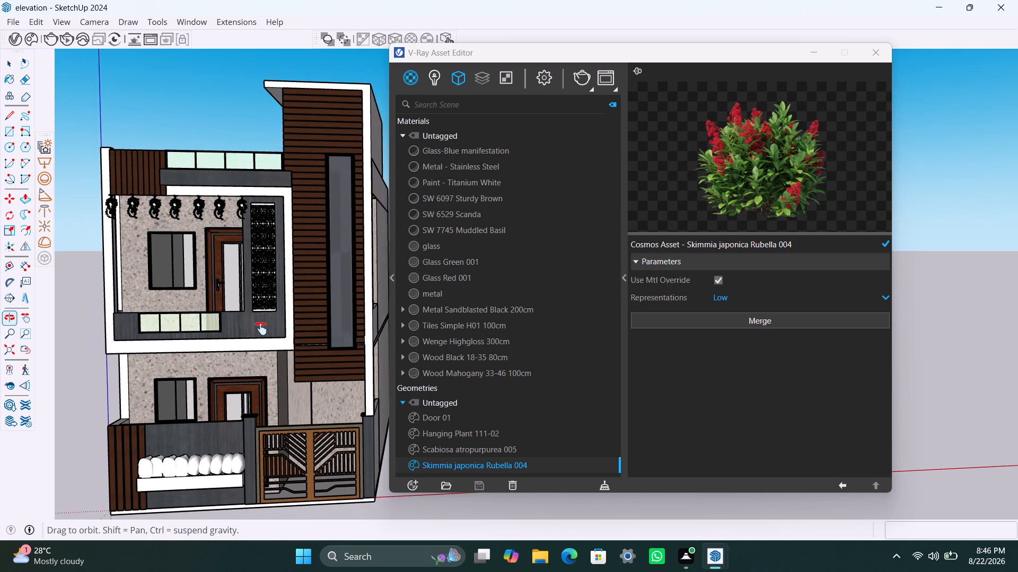
{"action": "middle_click_drag", "start_coordinate": [261, 328], "coordinate": [259, 324]}
{"action": "left_click", "coordinate": [68, 41]}
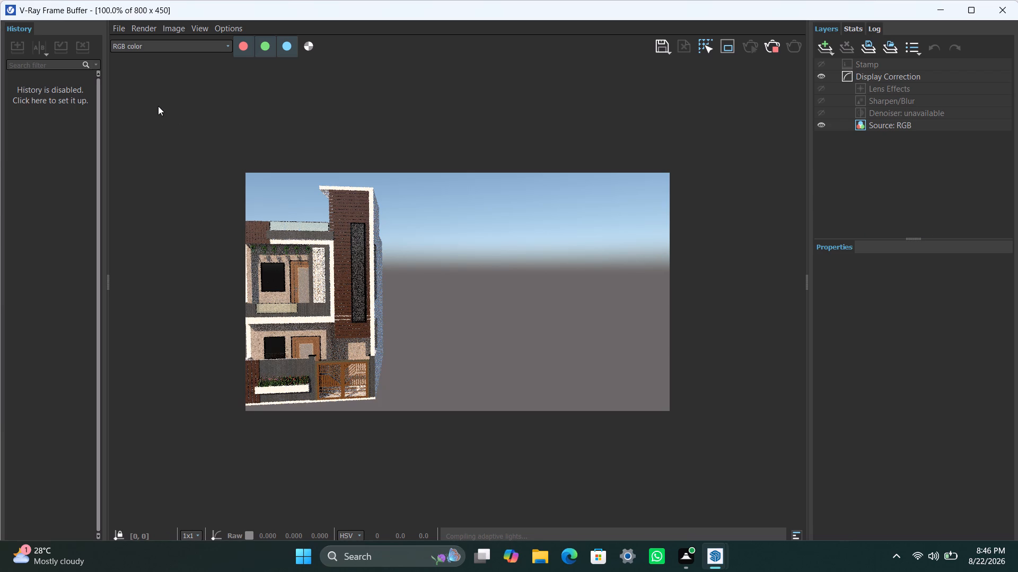
{"action": "scroll", "coordinate": [282, 351], "scroll_direction": "up", "scroll_amount": 3}
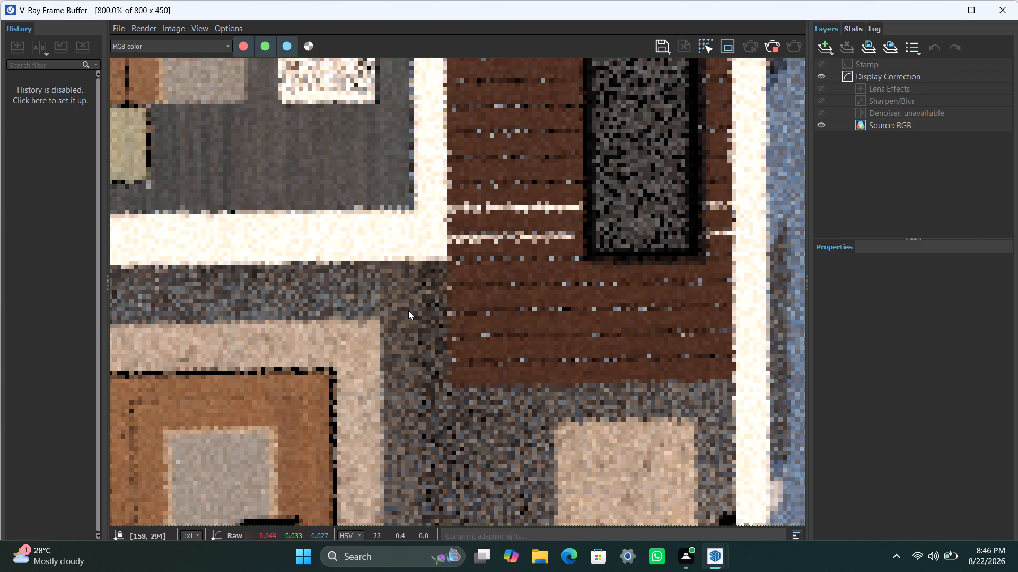
{"action": "scroll", "coordinate": [411, 334], "scroll_direction": "down", "scroll_amount": 4}
{"action": "scroll", "coordinate": [381, 334], "scroll_direction": "up", "scroll_amount": 2}
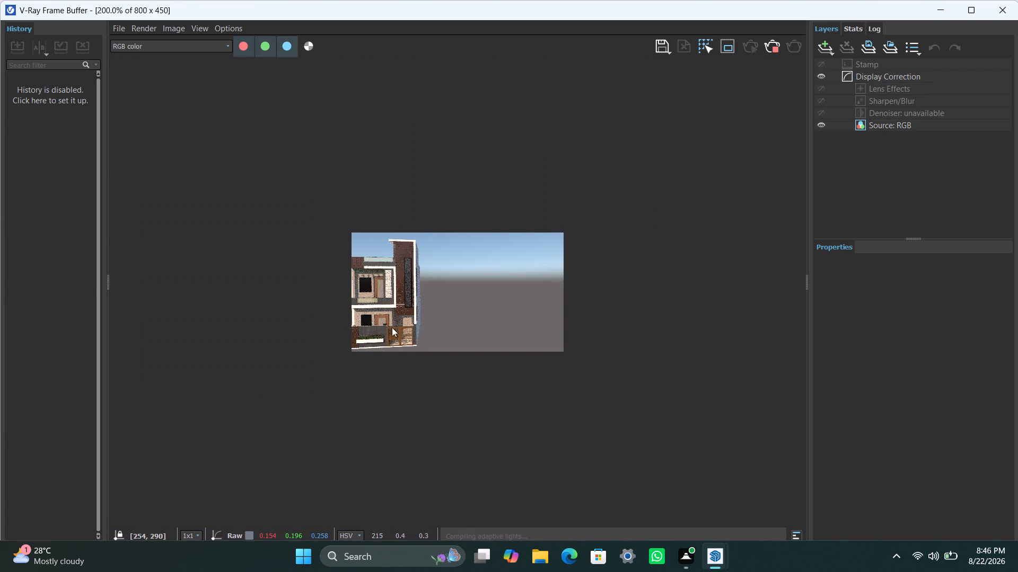
{"action": "left_click", "coordinate": [775, 50]}
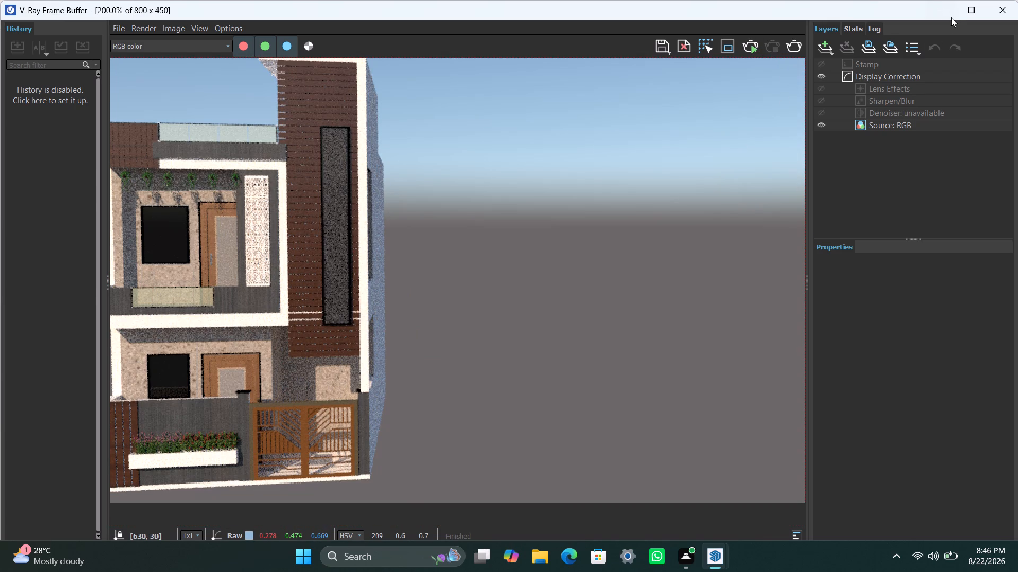
{"action": "left_click", "coordinate": [946, 10]}
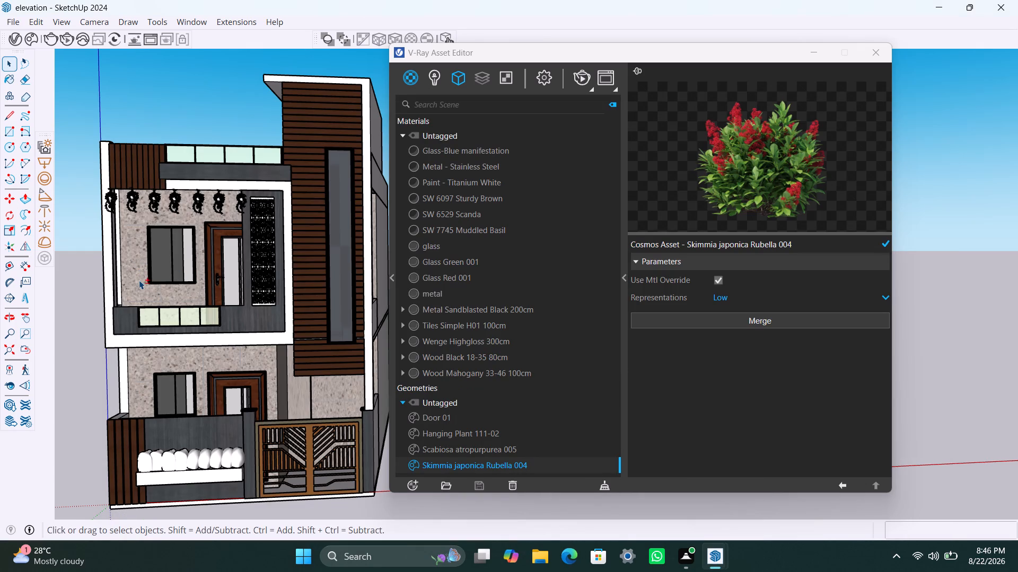
Run an interactive V-Ray render of the house from an angled side view, inspect the upper-floor facade closely, then stop it and minimize the frame buffer.
{"action": "middle_click_drag", "start_coordinate": [139, 281], "coordinate": [93, 284], "text": "shift"}
{"action": "scroll", "coordinate": [146, 277], "scroll_direction": "up", "scroll_amount": 2}
{"action": "middle_click_drag", "start_coordinate": [204, 297], "coordinate": [123, 318]}
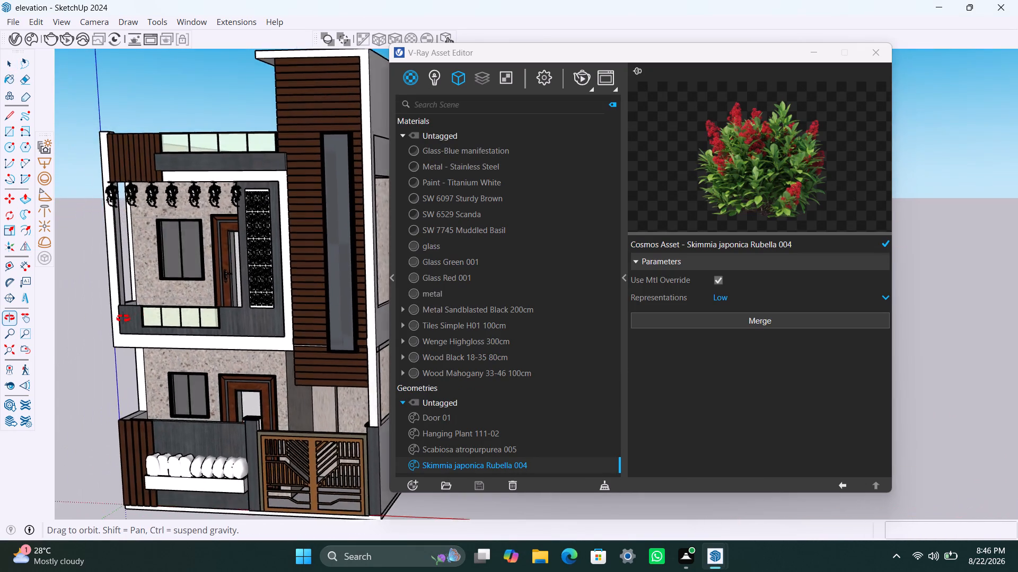
{"action": "middle_click_drag", "start_coordinate": [123, 318], "coordinate": [86, 326]}
{"action": "scroll", "coordinate": [152, 287], "scroll_direction": "up", "scroll_amount": 3}
{"action": "middle_click_drag", "start_coordinate": [156, 284], "coordinate": [173, 288], "text": "shift"}
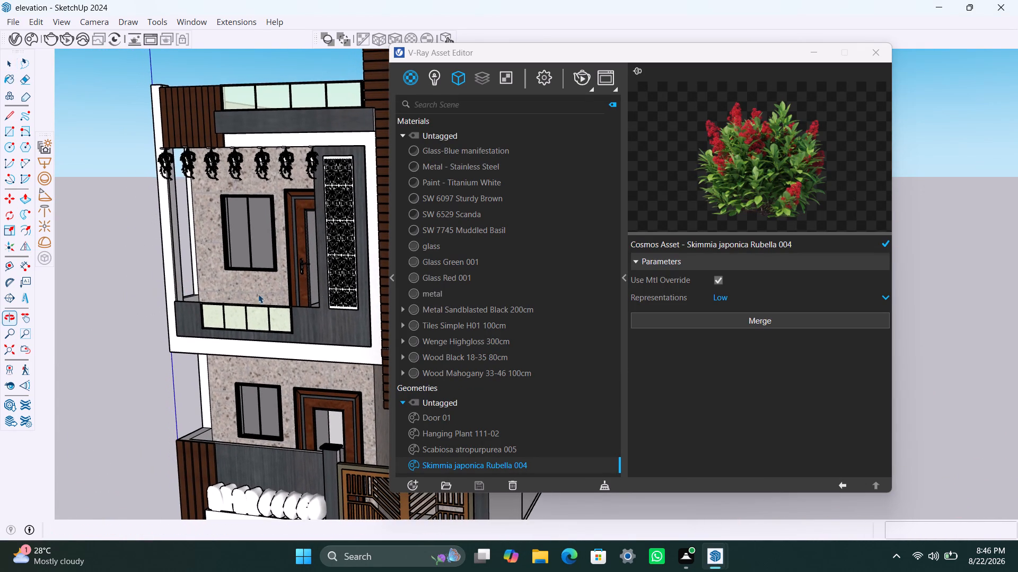
{"action": "left_click", "coordinate": [70, 39]}
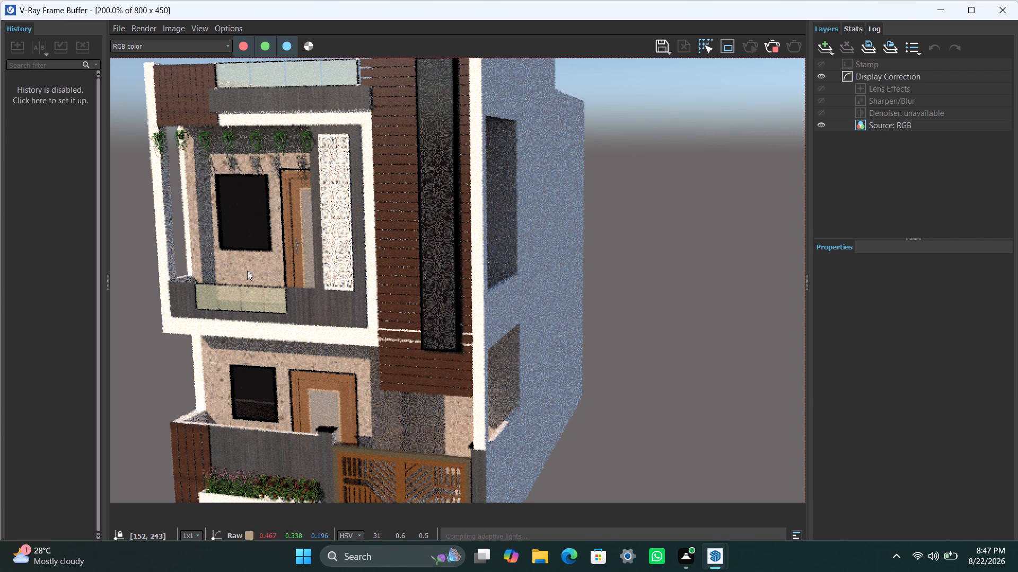
{"action": "scroll", "coordinate": [235, 219], "scroll_direction": "up", "scroll_amount": 2}
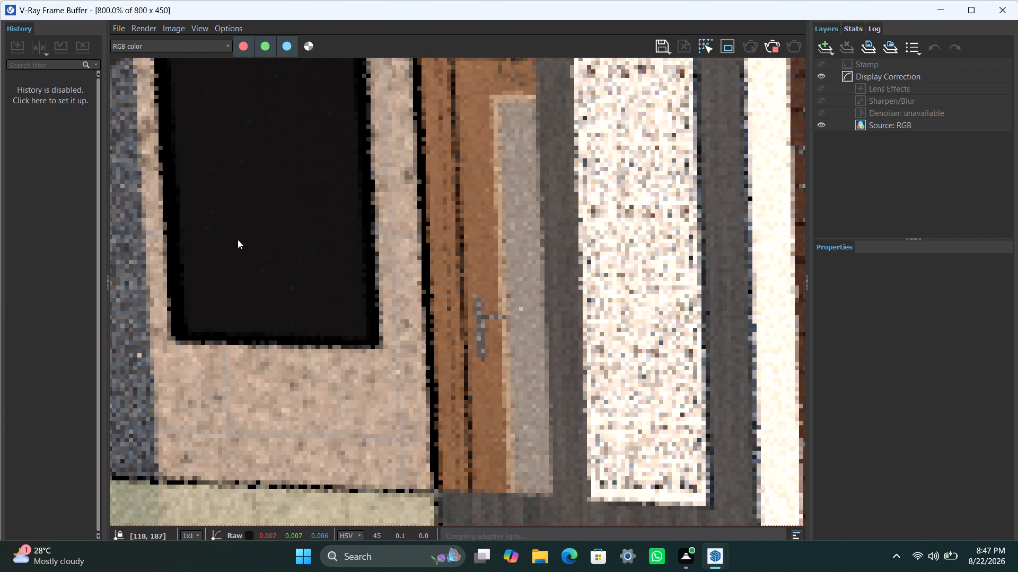
{"action": "scroll", "coordinate": [238, 240], "scroll_direction": "down", "scroll_amount": 2}
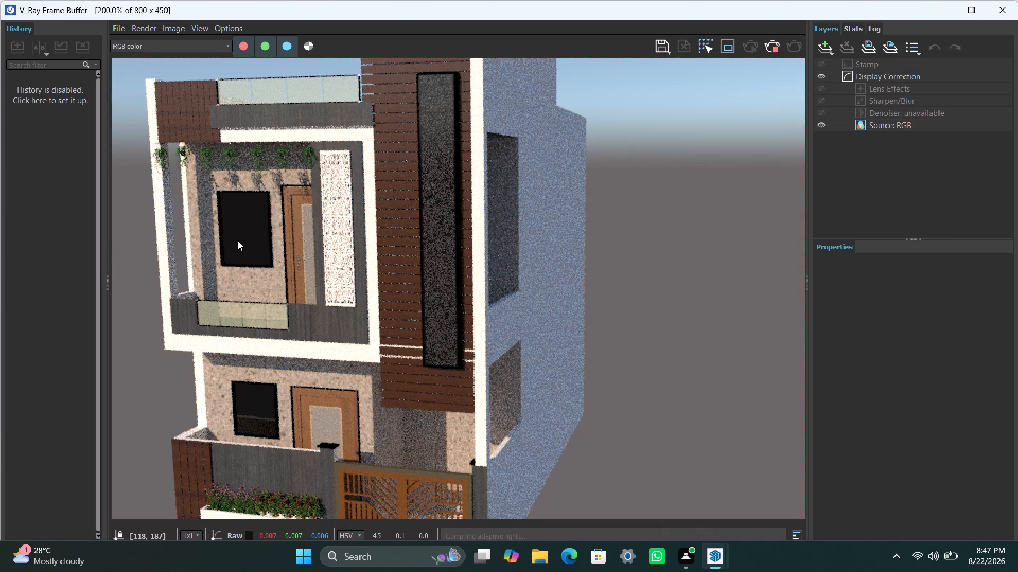
{"action": "scroll", "coordinate": [238, 241], "scroll_direction": "down", "scroll_amount": 1}
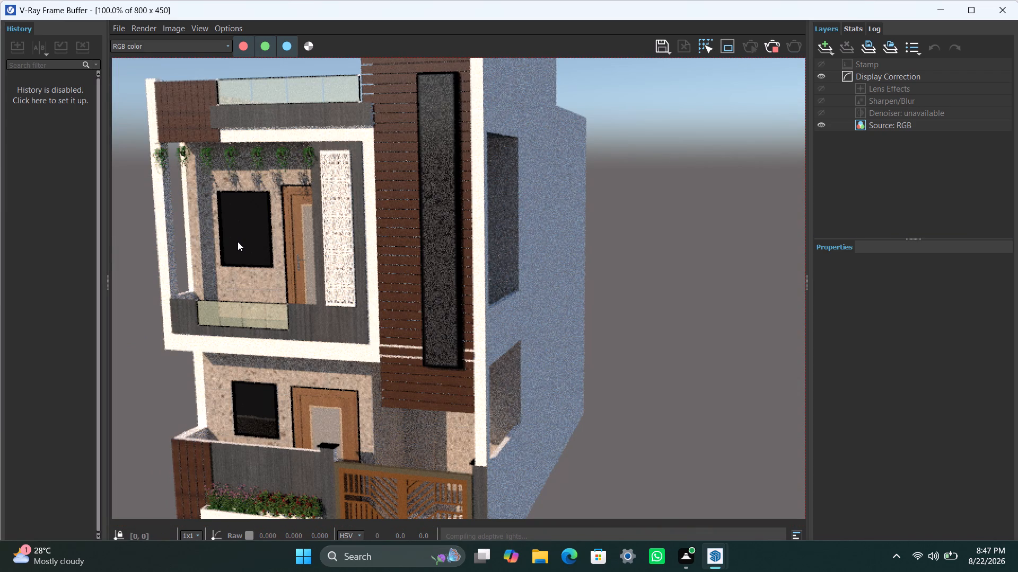
{"action": "scroll", "coordinate": [238, 242], "scroll_direction": "up", "scroll_amount": 1}
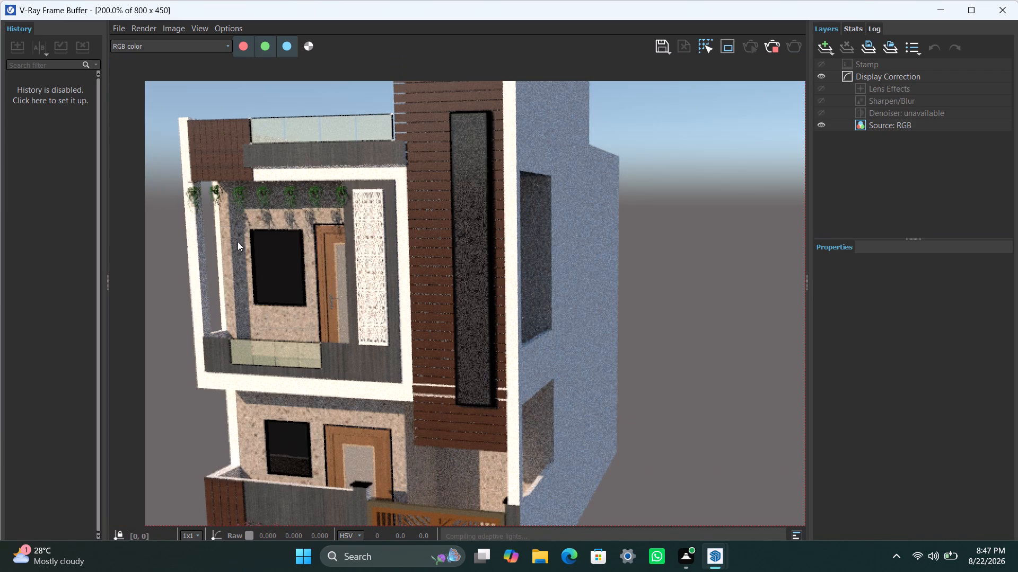
{"action": "scroll", "coordinate": [238, 242], "scroll_direction": "down", "scroll_amount": 1}
{"action": "scroll", "coordinate": [327, 316], "scroll_direction": "up", "scroll_amount": 1}
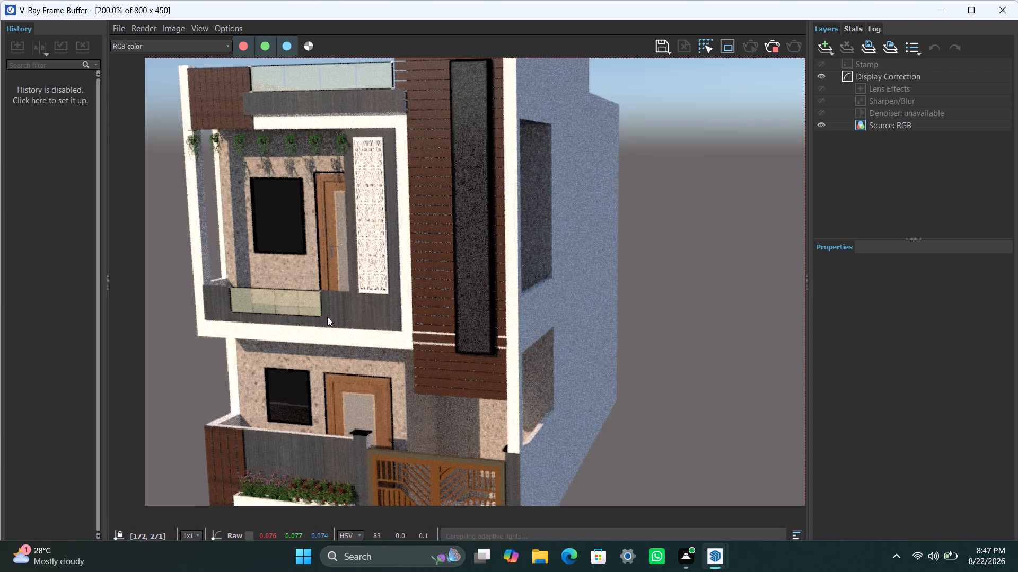
{"action": "left_click", "coordinate": [777, 50]}
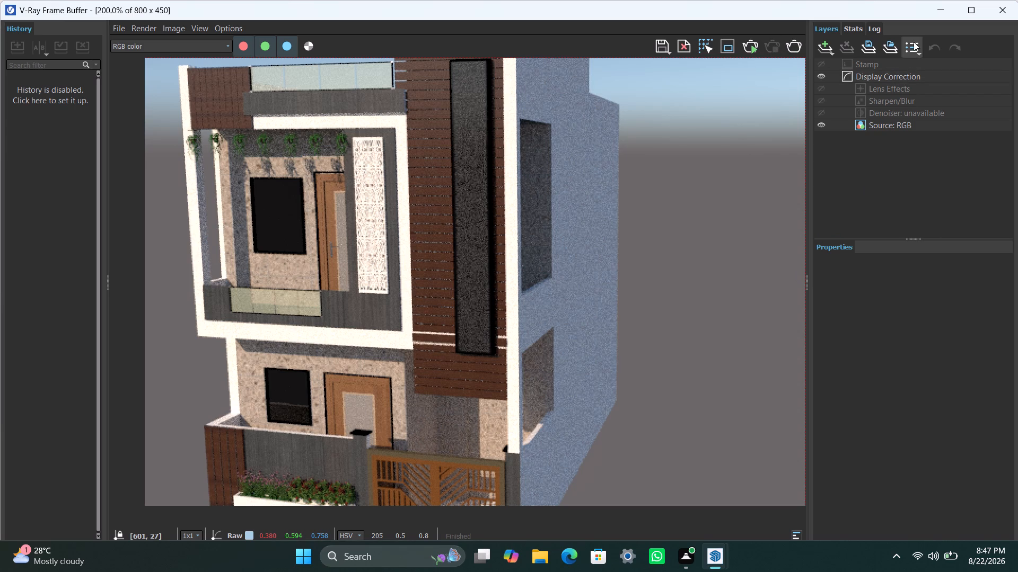
{"action": "left_click", "coordinate": [934, 11]}
Run an interactive V-Ray render from a more frontal view of the elevation, then stop it and minimize the frame buffer.
{"action": "middle_click_drag", "start_coordinate": [251, 362], "coordinate": [295, 386]}
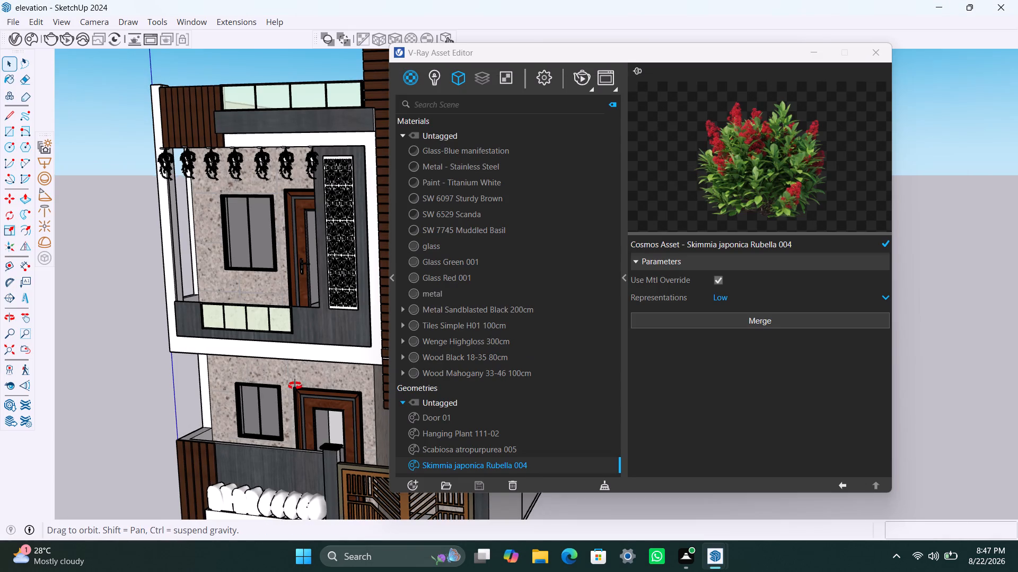
{"action": "middle_click_drag", "start_coordinate": [295, 386], "coordinate": [358, 385]}
{"action": "scroll", "coordinate": [226, 443], "scroll_direction": "up", "scroll_amount": 1}
{"action": "middle_click_drag", "start_coordinate": [264, 466], "coordinate": [273, 454]}
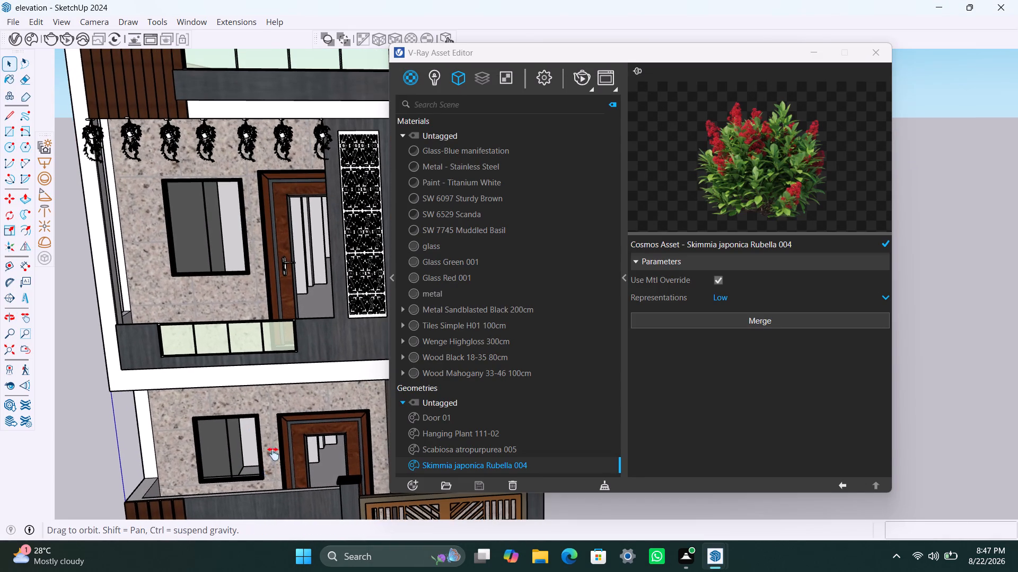
{"action": "middle_click_drag", "start_coordinate": [273, 454], "coordinate": [282, 422]}
{"action": "scroll", "coordinate": [276, 419], "scroll_direction": "down", "scroll_amount": 2}
{"action": "middle_click_drag", "start_coordinate": [267, 444], "coordinate": [242, 408]}
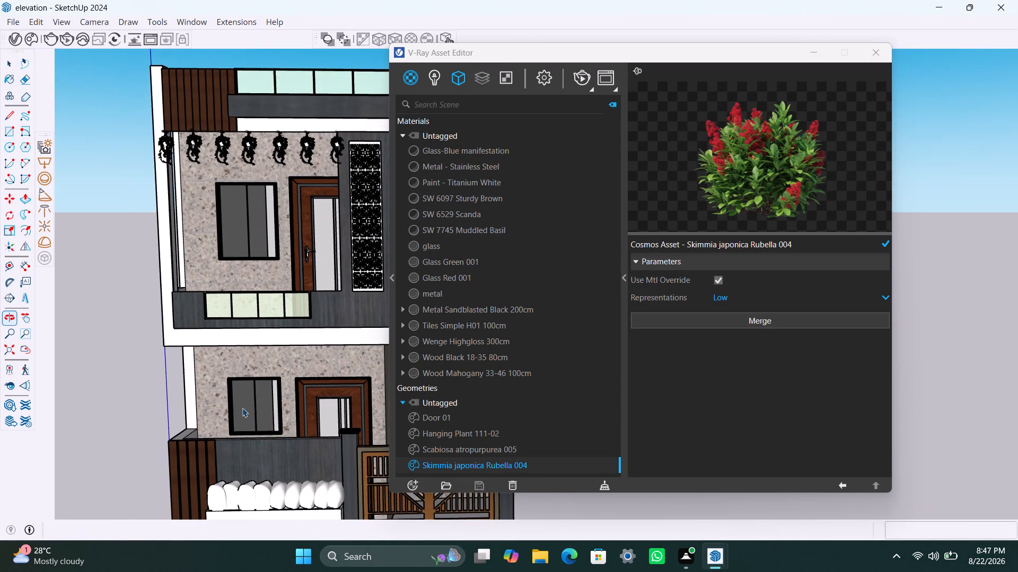
{"action": "scroll", "coordinate": [245, 406], "scroll_direction": "down", "scroll_amount": 1}
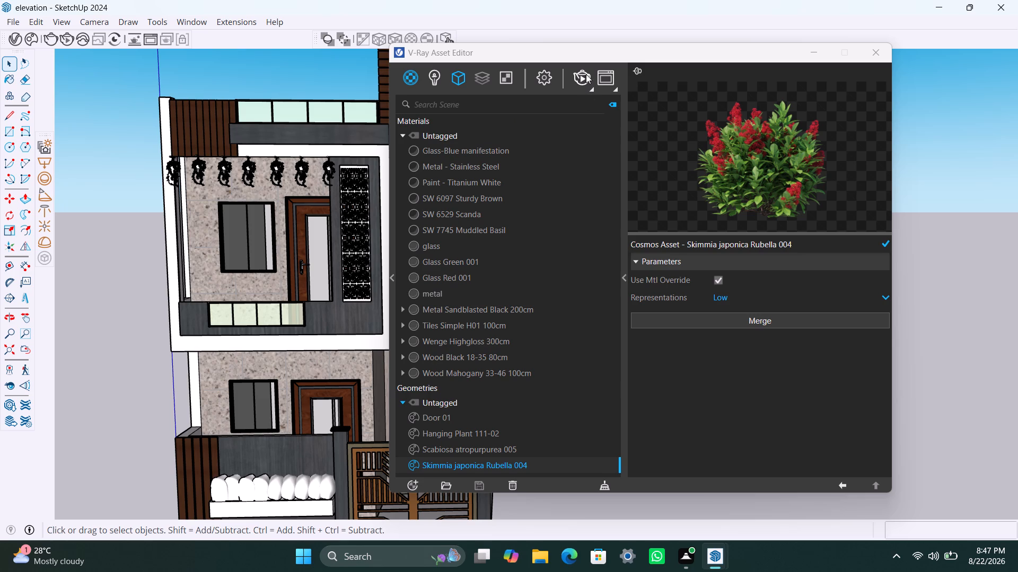
{"action": "left_click", "coordinate": [67, 37]}
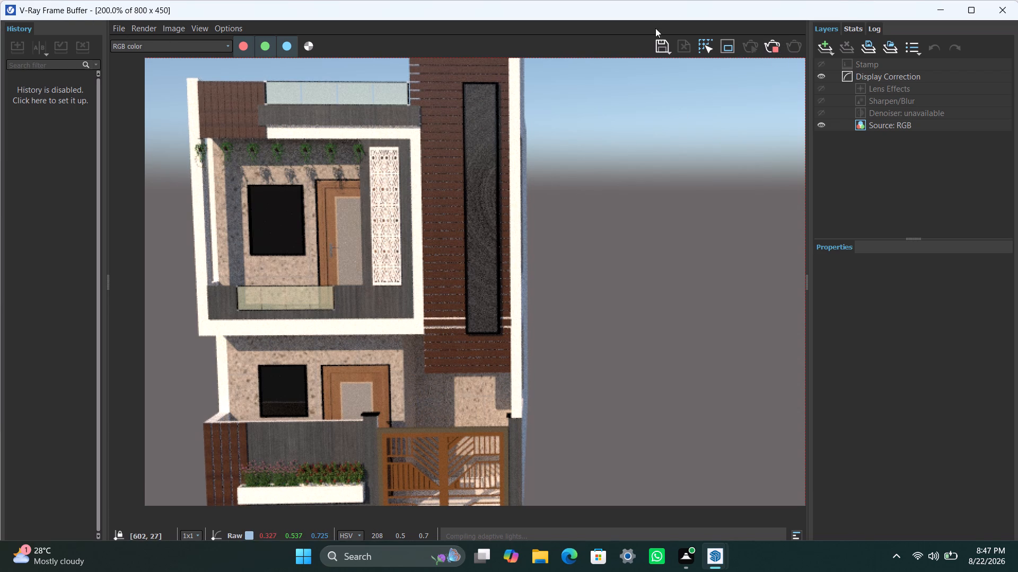
{"action": "left_click", "coordinate": [773, 48]}
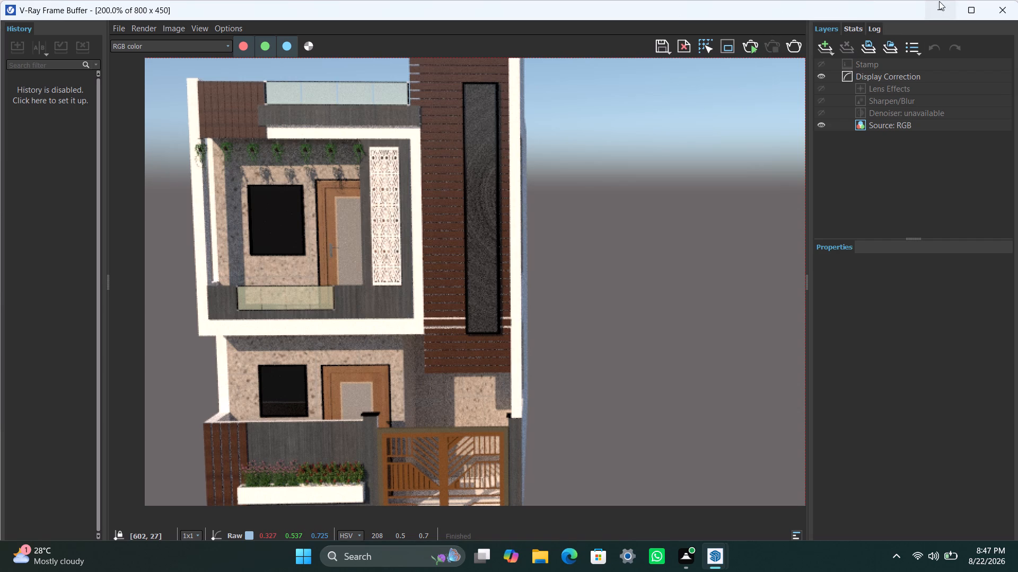
{"action": "left_click", "coordinate": [942, 6]}
Select the patterned jali panel beside the upper-floor door and create a generic V-Ray material named cnc jali.
{"action": "left_click", "coordinate": [353, 262]}
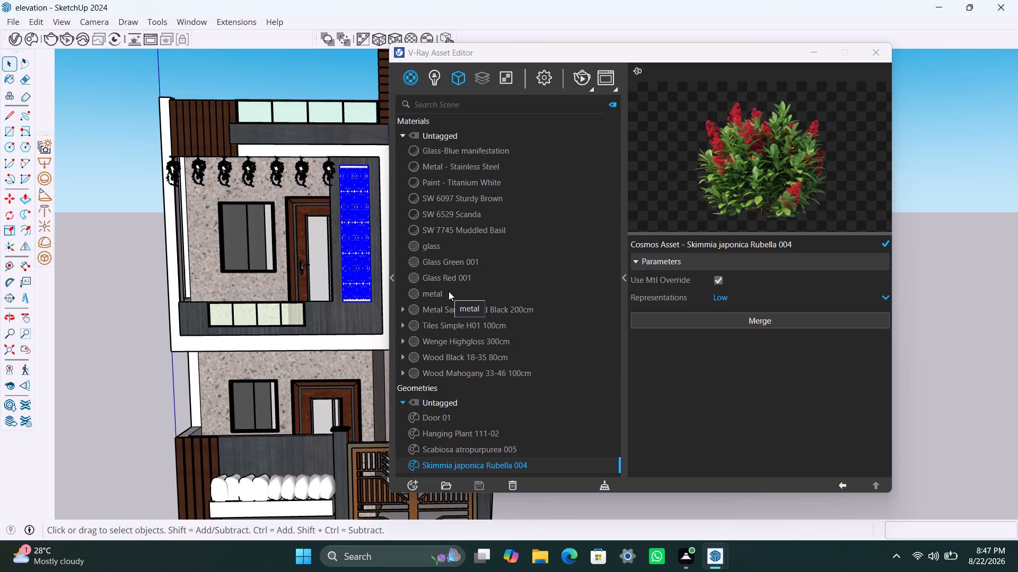
{"action": "left_click", "coordinate": [414, 83]}
{"action": "right_click", "coordinate": [412, 82]}
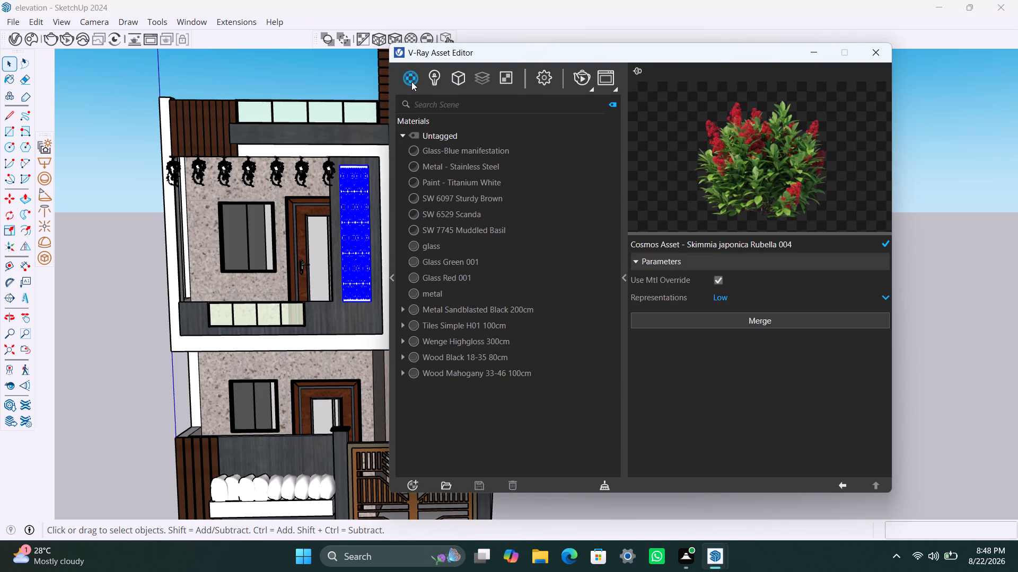
{"action": "left_click", "coordinate": [435, 95]}
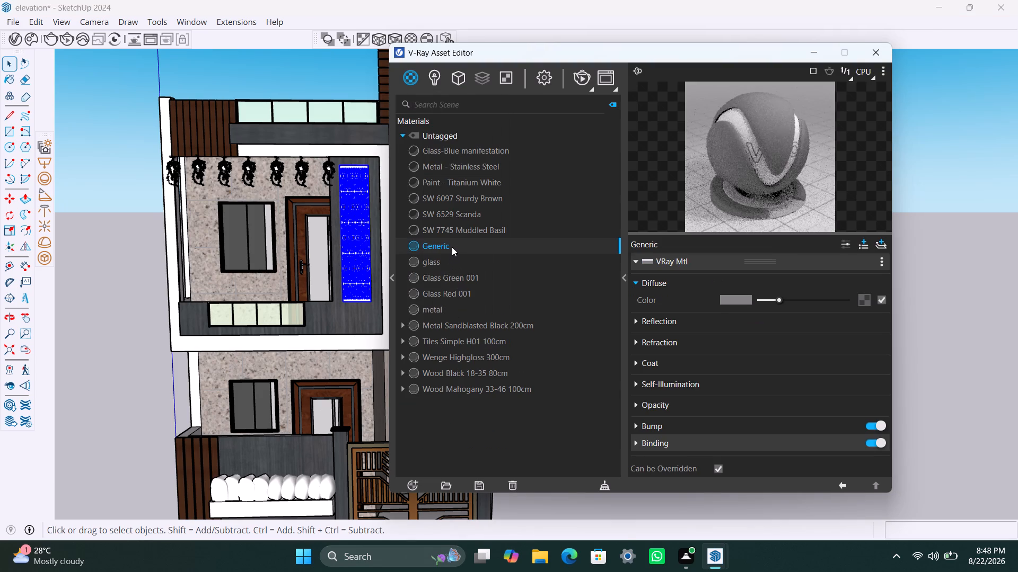
{"action": "left_click", "coordinate": [452, 246]}
{"action": "double_click", "coordinate": [481, 247]}
{"action": "left_click_drag", "start_coordinate": [480, 246], "coordinate": [429, 246]}
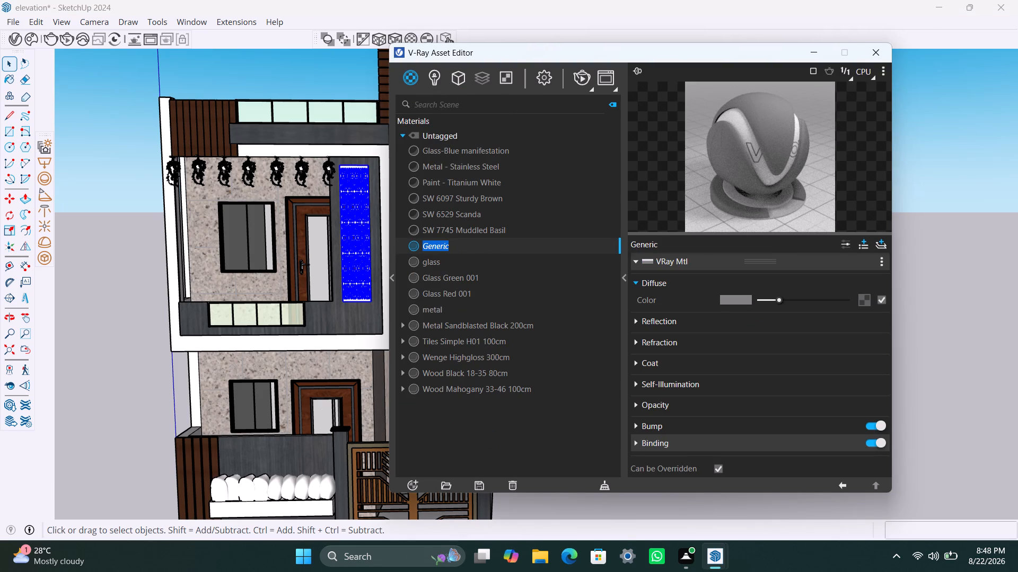
{"action": "type", "text": "cnc jali"}
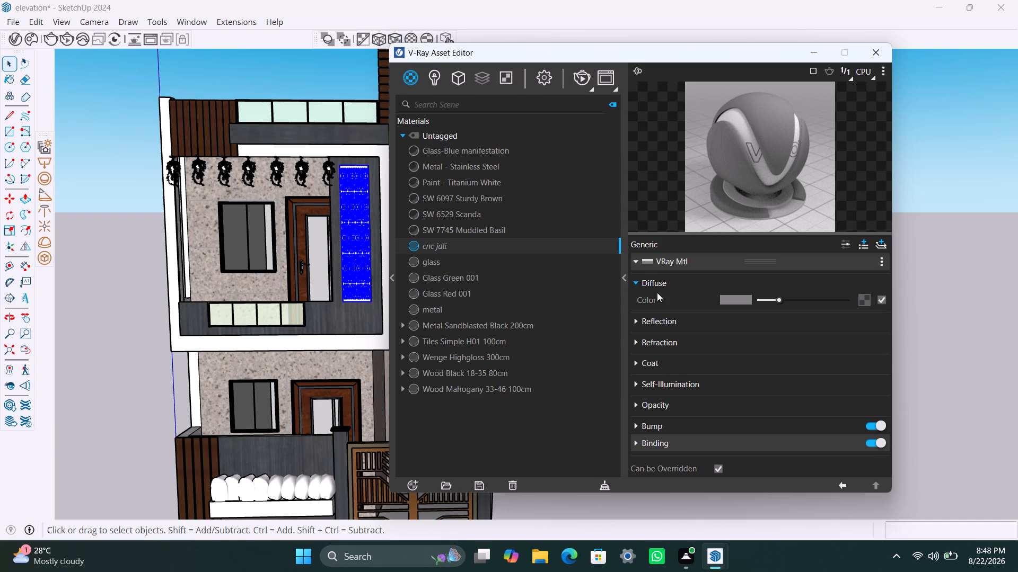
Set the cnc jali material's diffuse color to orange-red, about R 0.863, G 0.326, B 0.178, and minimize the color picker.
{"action": "left_click", "coordinate": [724, 305]}
{"action": "left_click", "coordinate": [732, 298]}
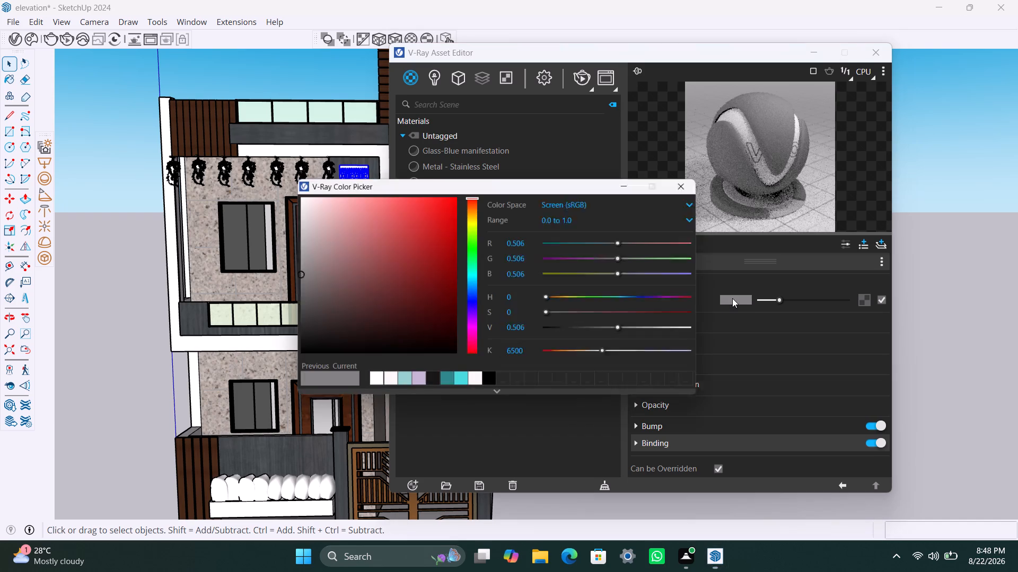
{"action": "left_click", "coordinate": [416, 209]}
{"action": "left_click", "coordinate": [428, 195]}
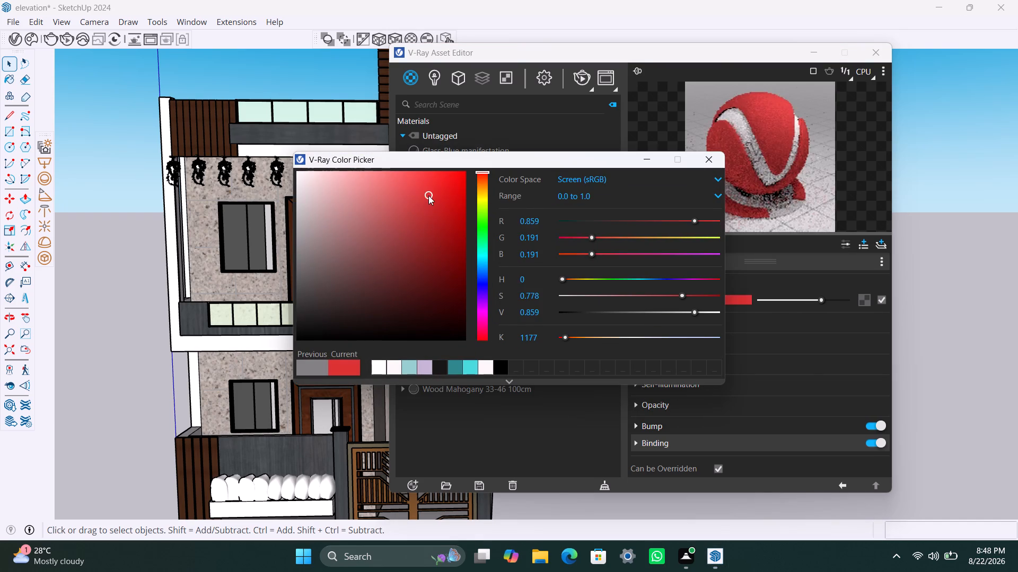
{"action": "left_click", "coordinate": [482, 180]}
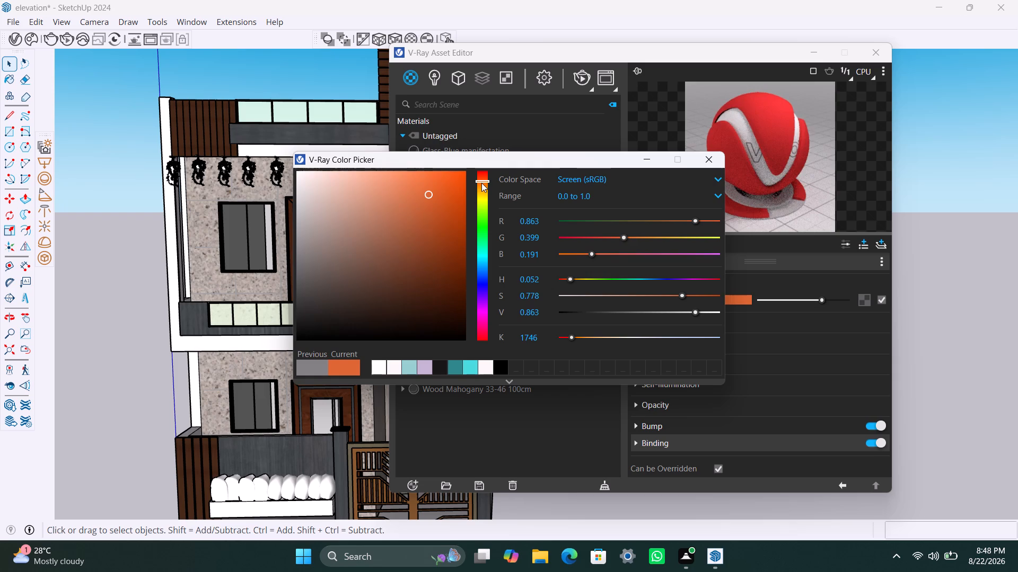
{"action": "left_click_drag", "start_coordinate": [428, 192], "coordinate": [421, 198]}
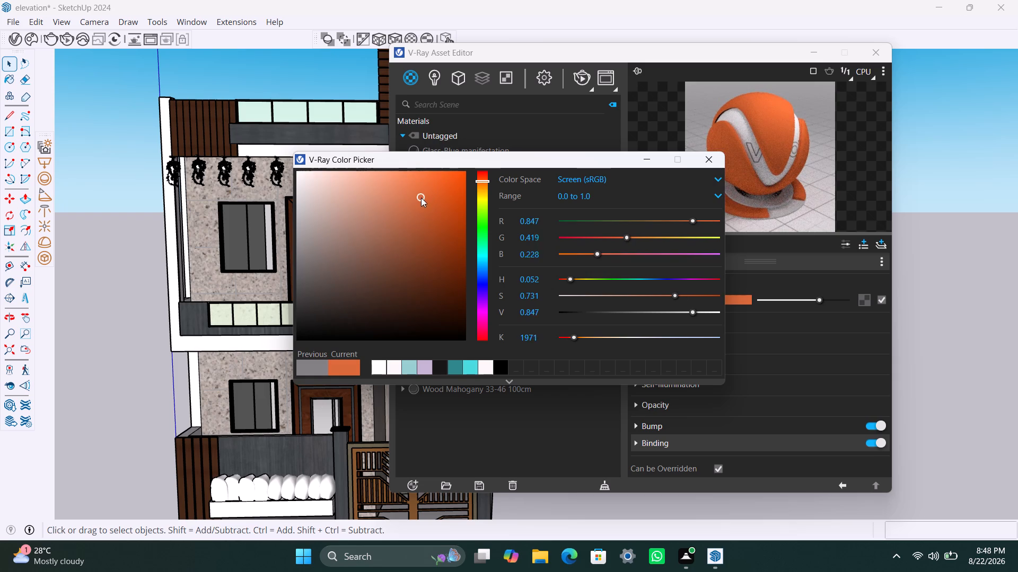
{"action": "left_click_drag", "start_coordinate": [421, 198], "coordinate": [419, 201]}
{"action": "left_click", "coordinate": [484, 177]}
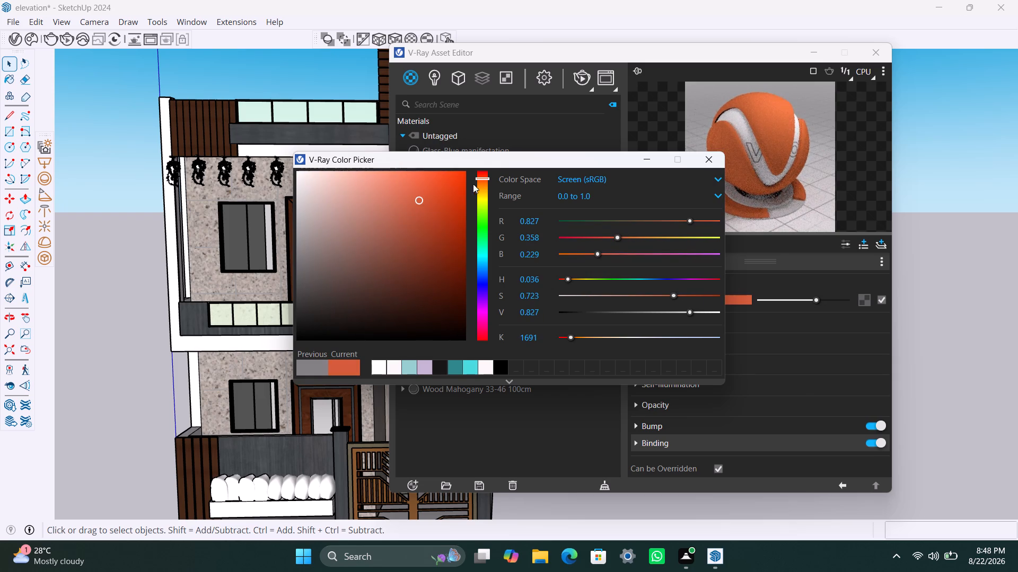
{"action": "left_click", "coordinate": [431, 194]}
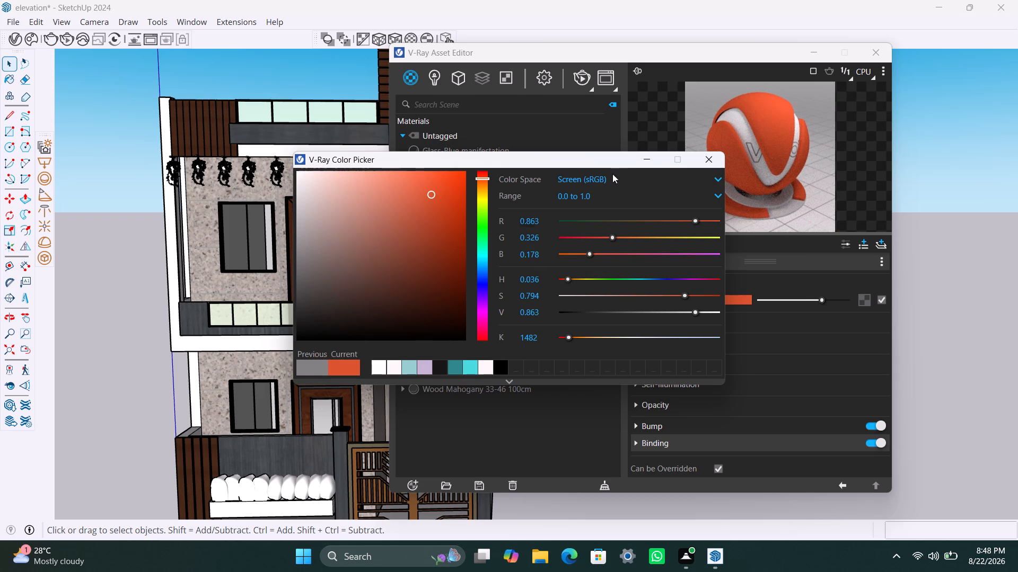
{"action": "left_click", "coordinate": [646, 158]}
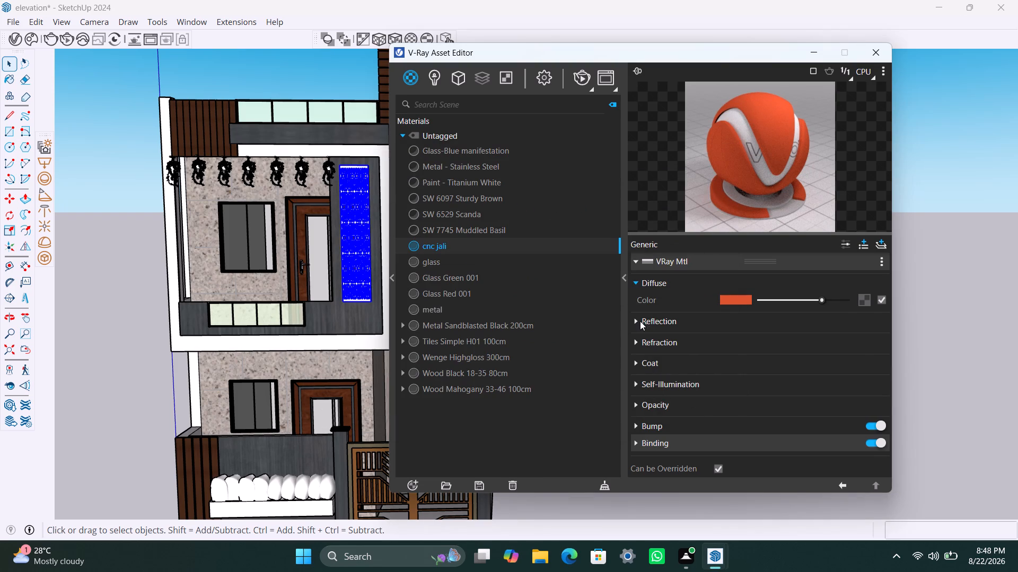
Set the cnc jali material's reflection glossiness to 0, surface control to Use Roughness, and refraction glossiness to 0.
{"action": "left_click", "coordinate": [640, 321]}
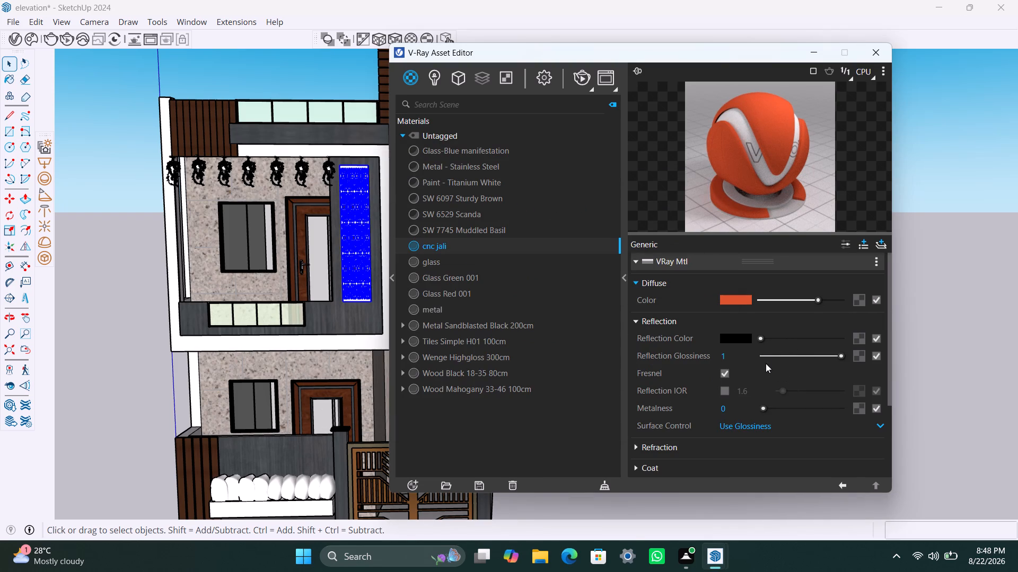
{"action": "left_click", "coordinate": [761, 354]}
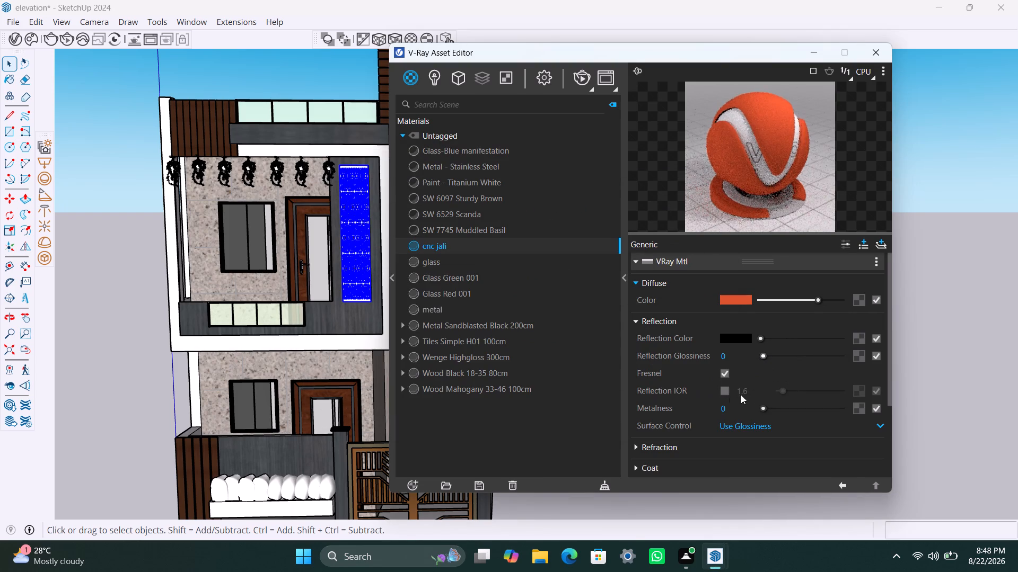
{"action": "left_click", "coordinate": [776, 426]}
{"action": "left_click", "coordinate": [775, 456]}
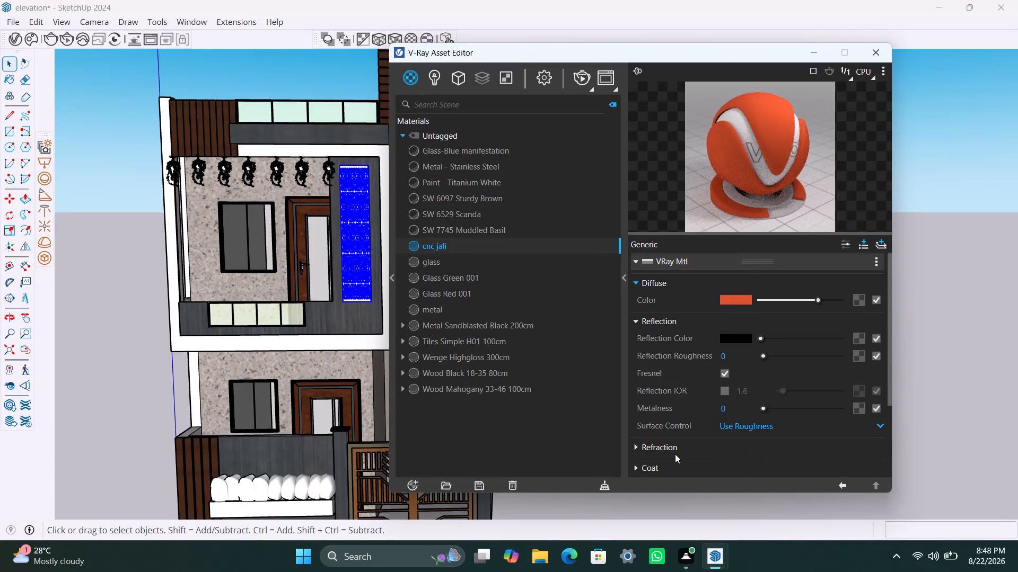
{"action": "left_click", "coordinate": [635, 443]}
{"action": "scroll", "coordinate": [766, 440], "scroll_direction": "down", "scroll_amount": 3}
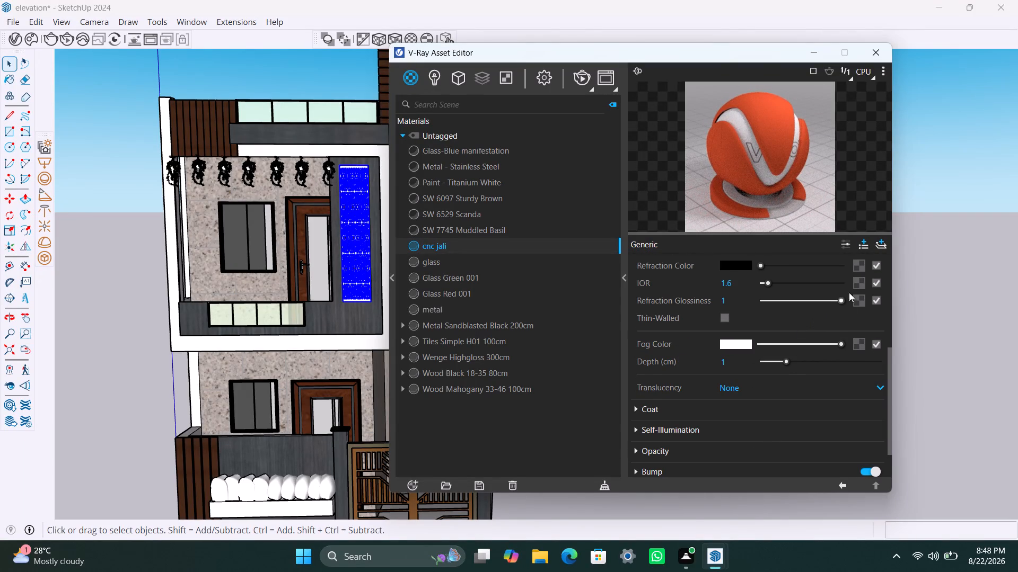
{"action": "left_click_drag", "start_coordinate": [849, 301], "coordinate": [750, 306]}
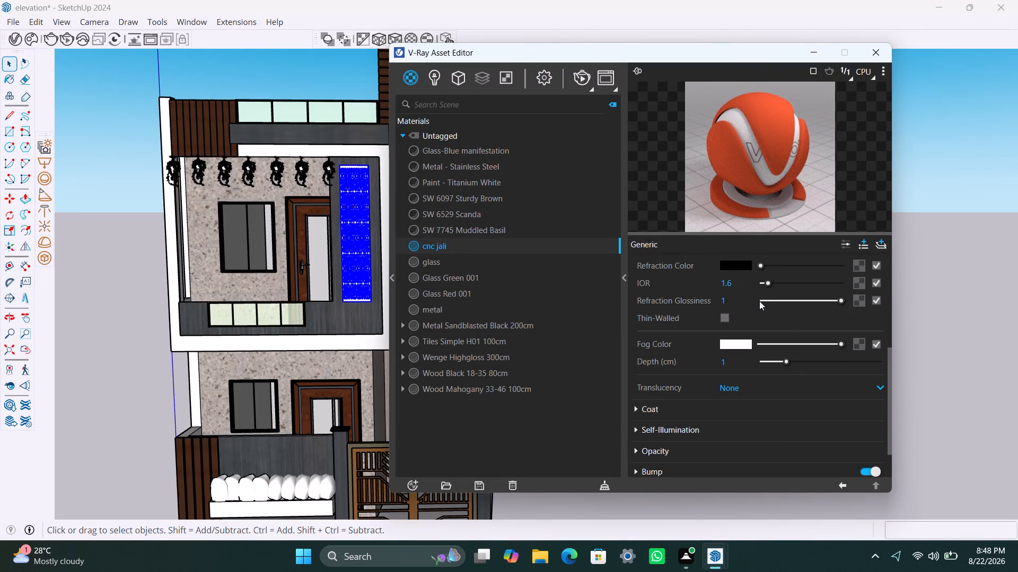
{"action": "left_click", "coordinate": [759, 301]}
{"action": "left_click", "coordinate": [762, 300]}
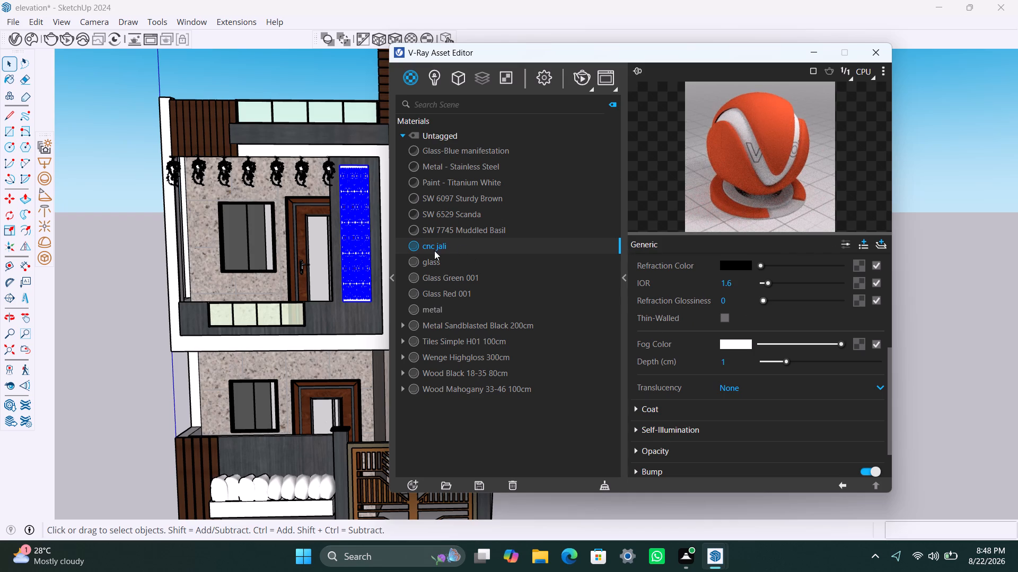
Apply the cnc jali material to the selected jali panel and clear the selection.
{"action": "right_click", "coordinate": [449, 246]}
{"action": "left_click", "coordinate": [468, 274]}
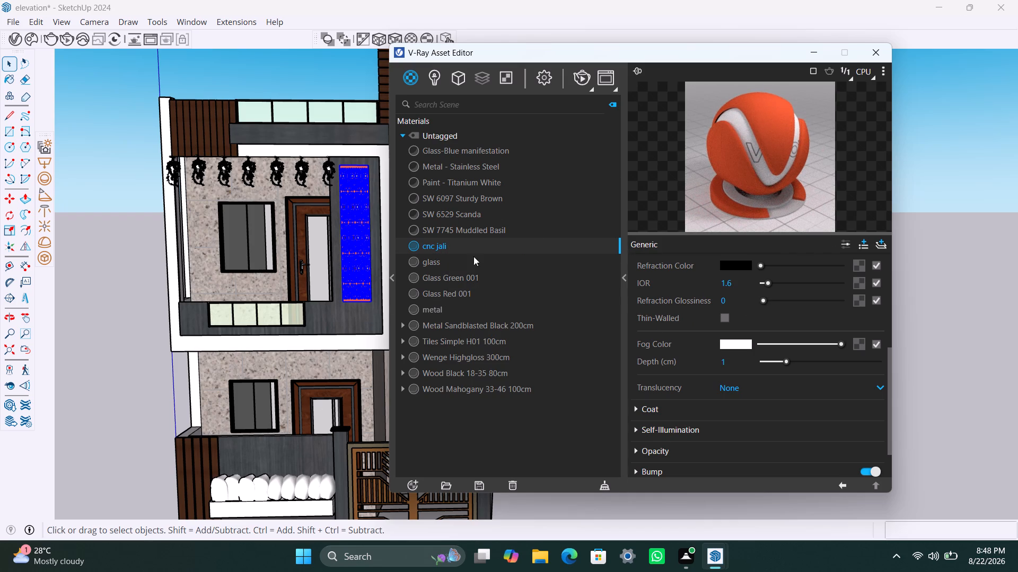
{"action": "left_click", "coordinate": [87, 248]}
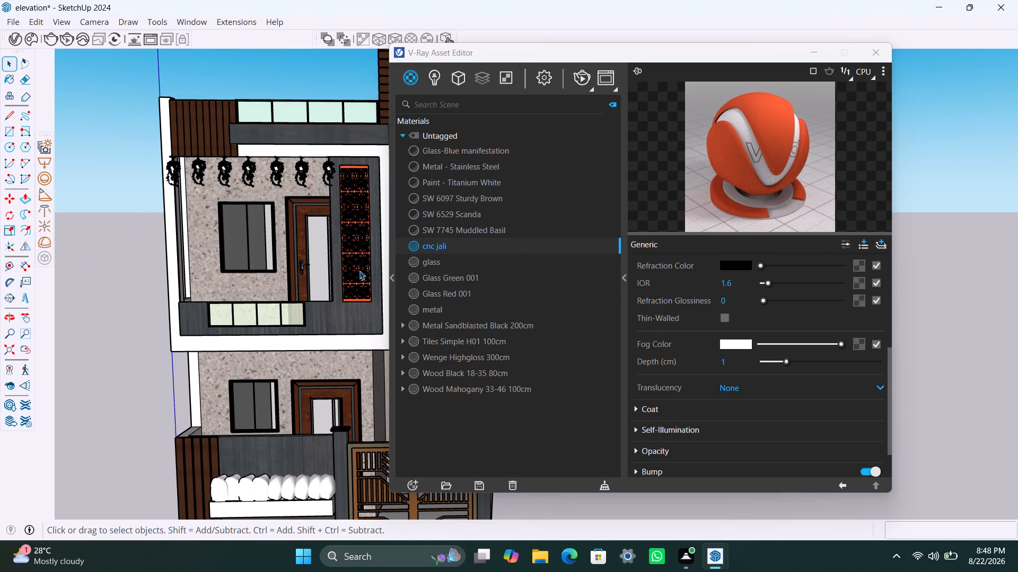
Darken the cnc jali material's diffuse color to about R 0.738, G 0.294, B 0.172 and minimize the color picker.
{"action": "scroll", "coordinate": [359, 271], "scroll_direction": "up", "scroll_amount": 9}
{"action": "middle_click_drag", "start_coordinate": [355, 303], "coordinate": [400, 311]}
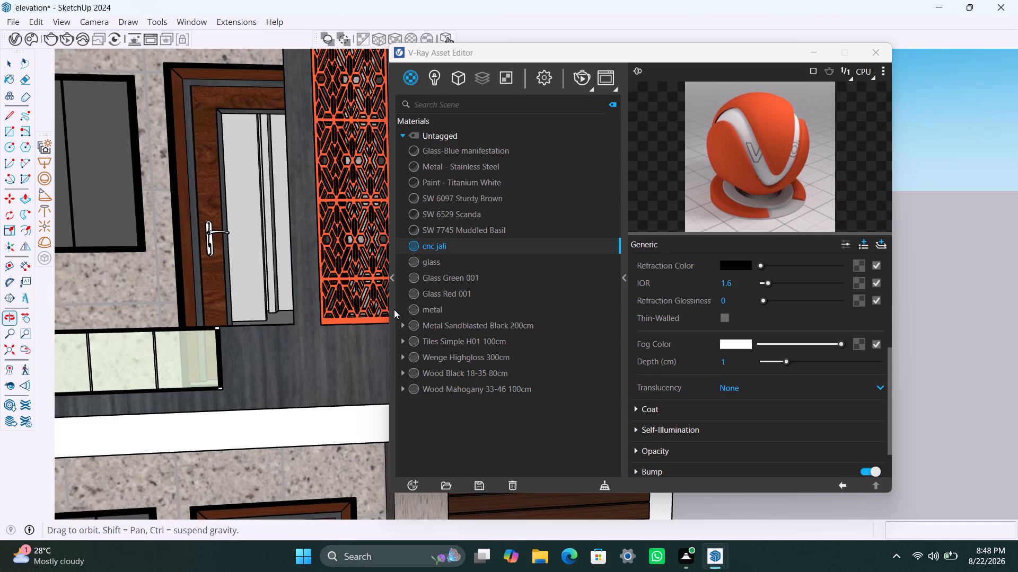
{"action": "scroll", "coordinate": [348, 296], "scroll_direction": "down", "scroll_amount": 7}
{"action": "scroll", "coordinate": [355, 288], "scroll_direction": "up", "scroll_amount": 1}
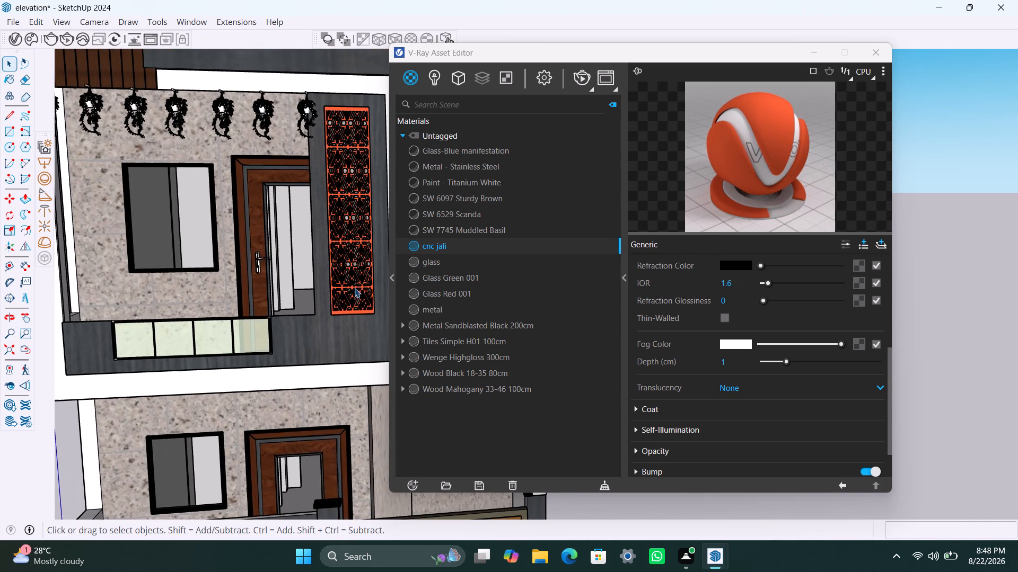
{"action": "scroll", "coordinate": [669, 297], "scroll_direction": "up", "scroll_amount": 5}
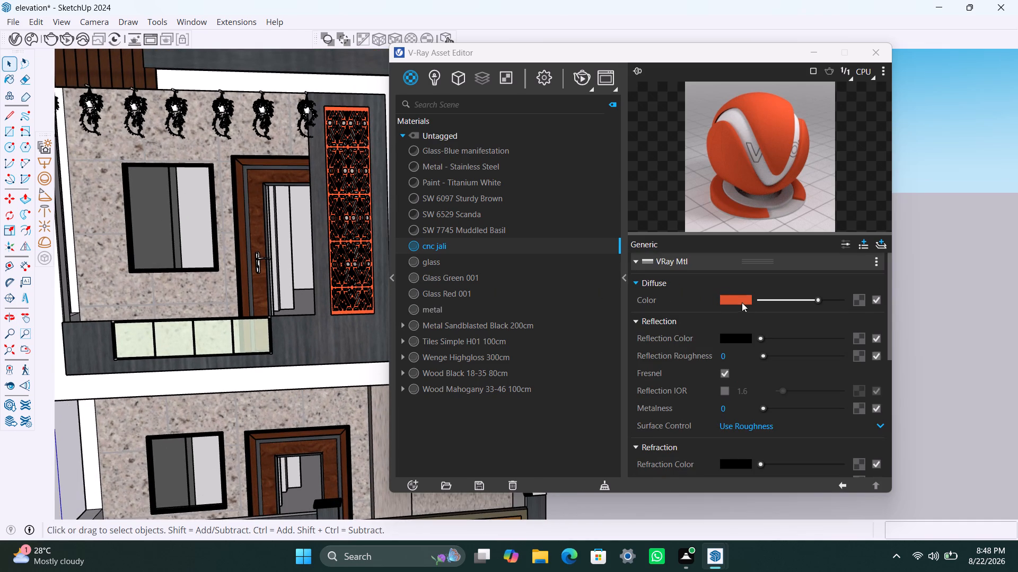
{"action": "left_click", "coordinate": [738, 300]}
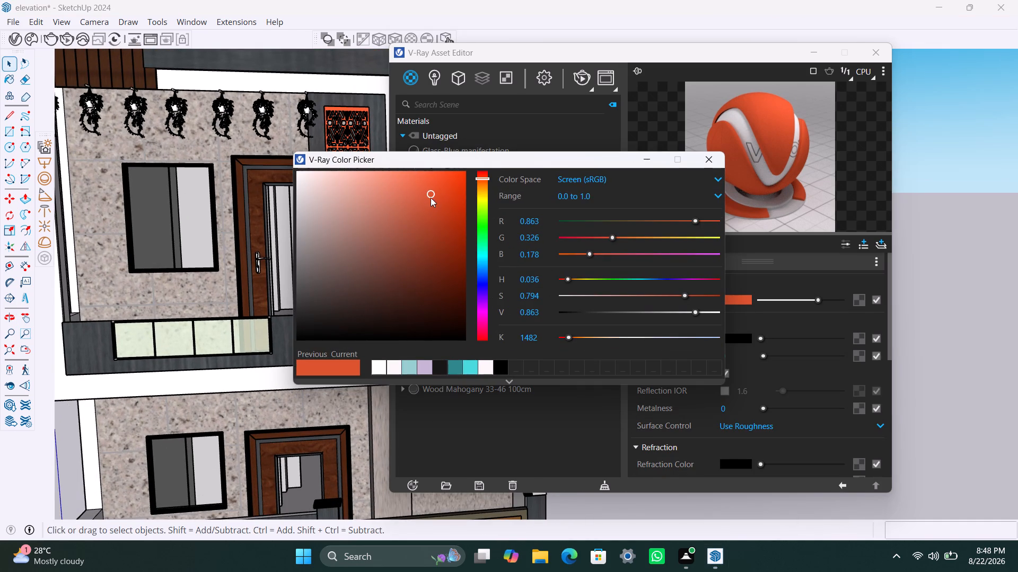
{"action": "left_click", "coordinate": [427, 216]}
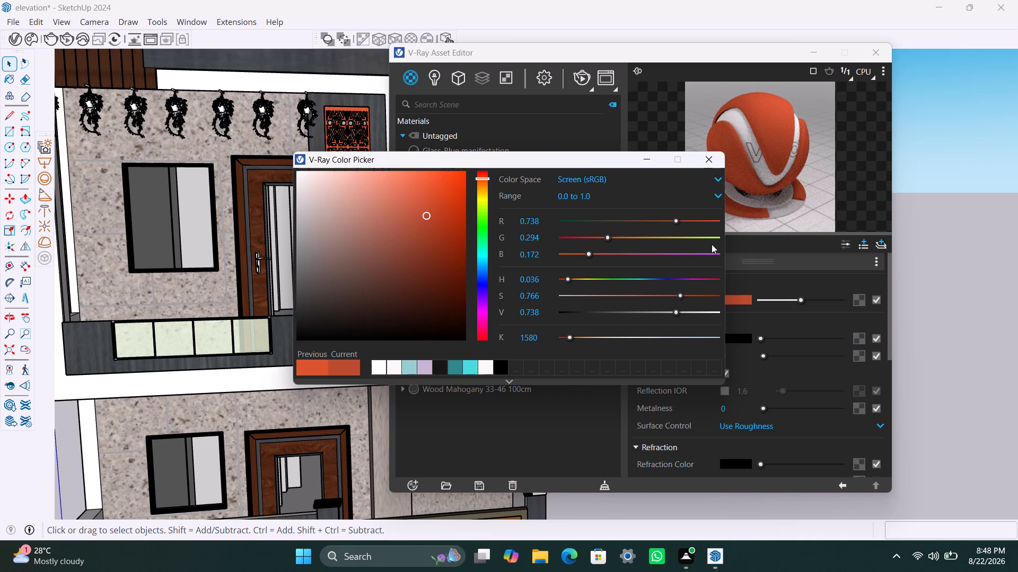
{"action": "left_click", "coordinate": [953, 280]}
{"action": "left_click", "coordinate": [643, 158]}
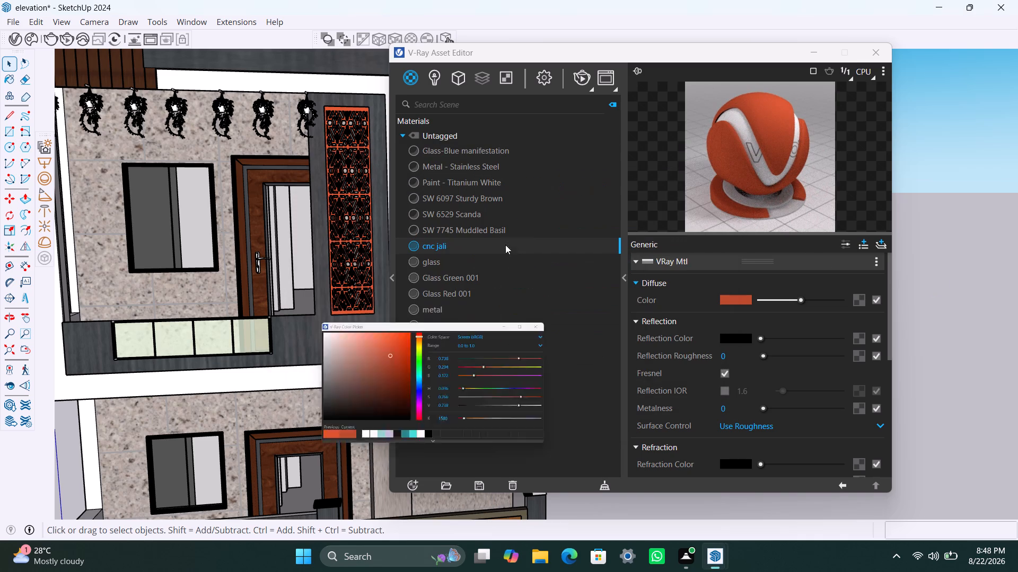
Examine the recolored jali panel against the rest of the house elevation from closer and farther views.
{"action": "scroll", "coordinate": [372, 300], "scroll_direction": "down", "scroll_amount": 3}
{"action": "scroll", "coordinate": [319, 304], "scroll_direction": "down", "scroll_amount": 3}
{"action": "middle_click_drag", "start_coordinate": [275, 307], "coordinate": [235, 302]}
{"action": "scroll", "coordinate": [317, 307], "scroll_direction": "up", "scroll_amount": 2}
{"action": "middle_click_drag", "start_coordinate": [329, 325], "coordinate": [275, 288]}
{"action": "scroll", "coordinate": [275, 288], "scroll_direction": "down", "scroll_amount": 2}
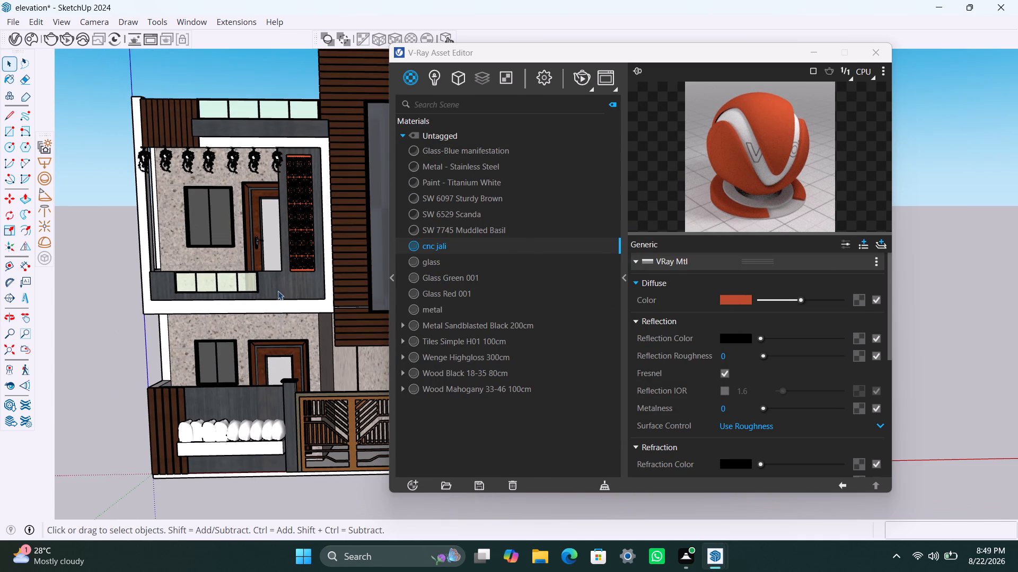
{"action": "middle_click_drag", "start_coordinate": [279, 293], "coordinate": [286, 305]}
{"action": "scroll", "coordinate": [286, 306], "scroll_direction": "down", "scroll_amount": 1}
{"action": "middle_click_drag", "start_coordinate": [287, 306], "coordinate": [289, 311]}
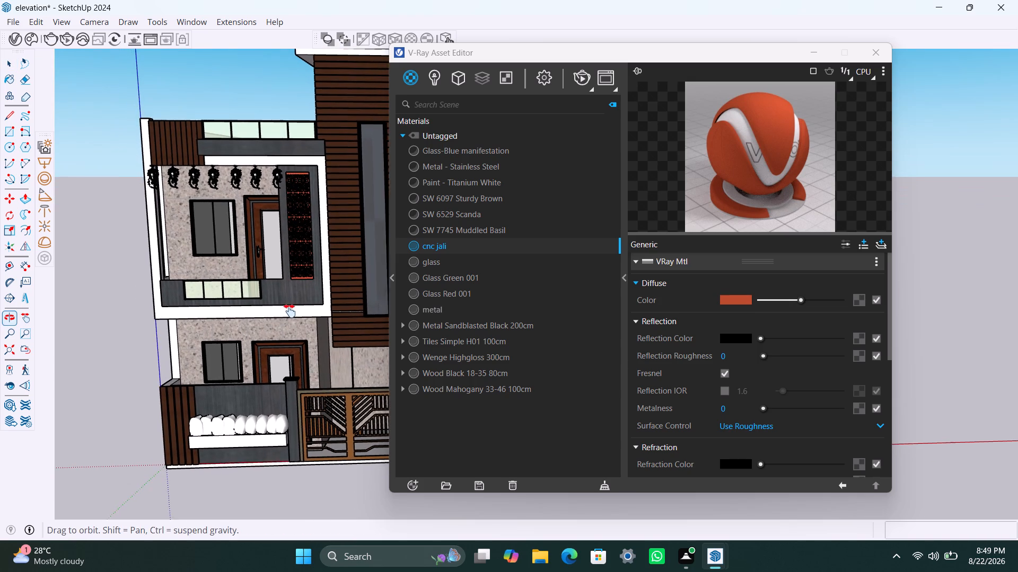
{"action": "middle_click_drag", "start_coordinate": [289, 311], "coordinate": [292, 329]}
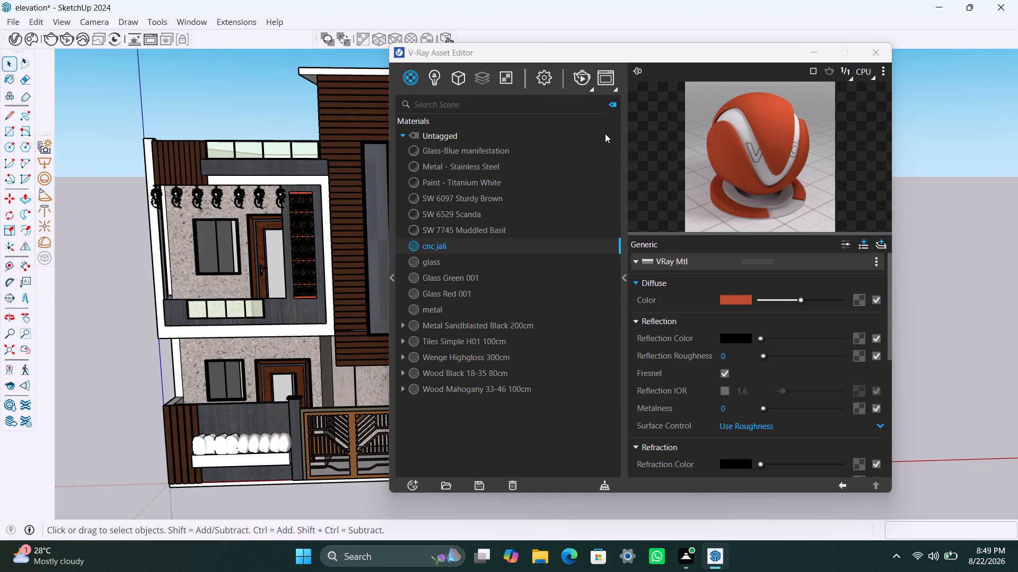
Open the cnc jali material's reflection color in the color picker.
{"action": "left_click_drag", "start_coordinate": [609, 138], "coordinate": [700, 301]}
{"action": "left_click_drag", "start_coordinate": [718, 333], "coordinate": [719, 334]}
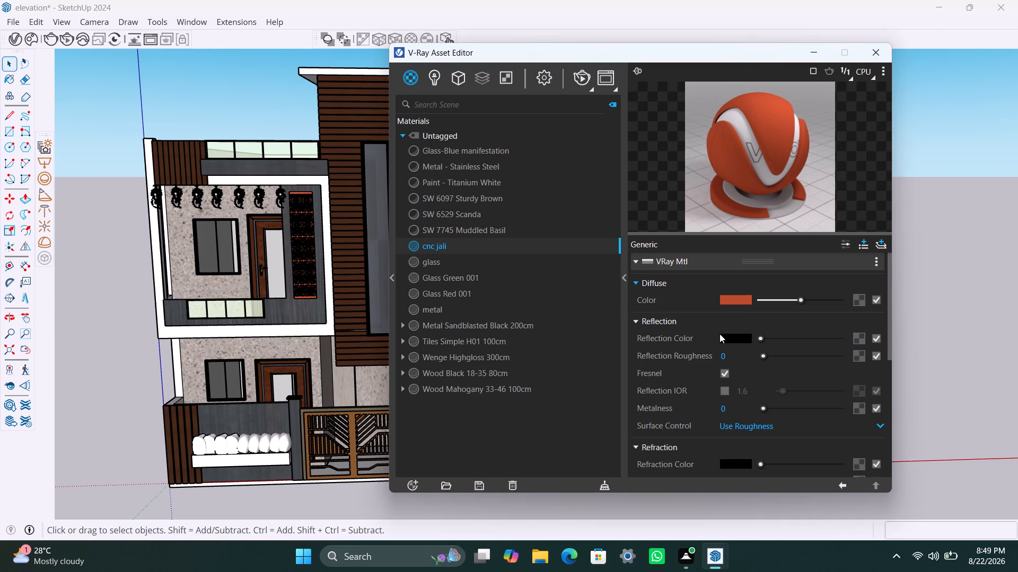
{"action": "left_click_drag", "start_coordinate": [719, 334], "coordinate": [723, 334]}
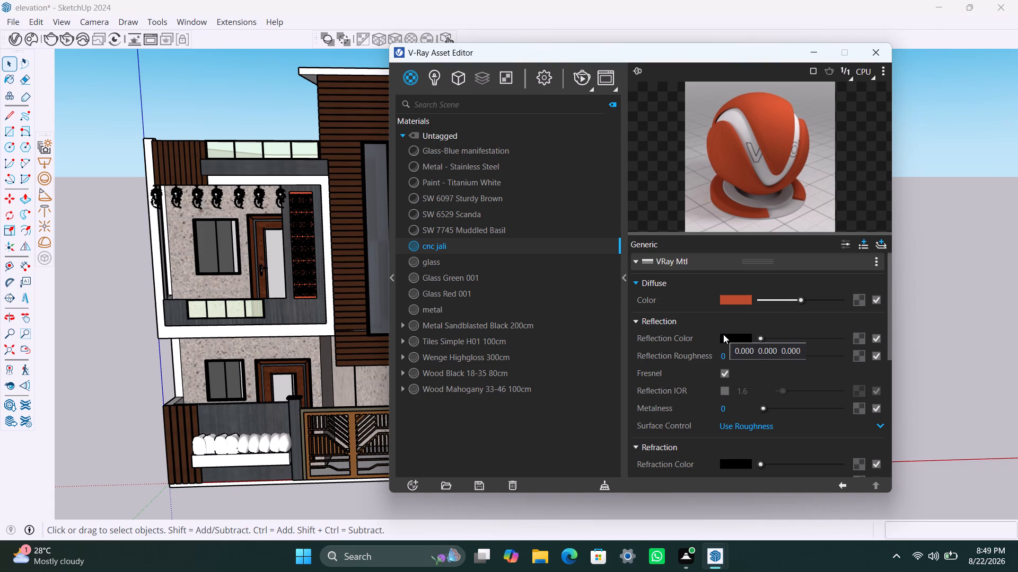
{"action": "left_click", "coordinate": [724, 334]}
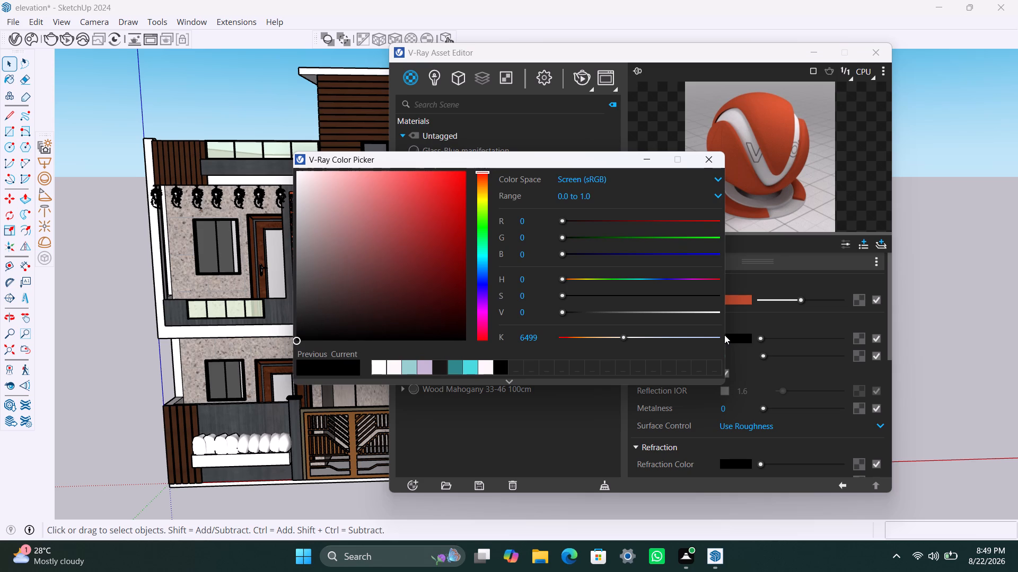
Save the elevation model.
{"action": "key", "text": "ctrl+s"}
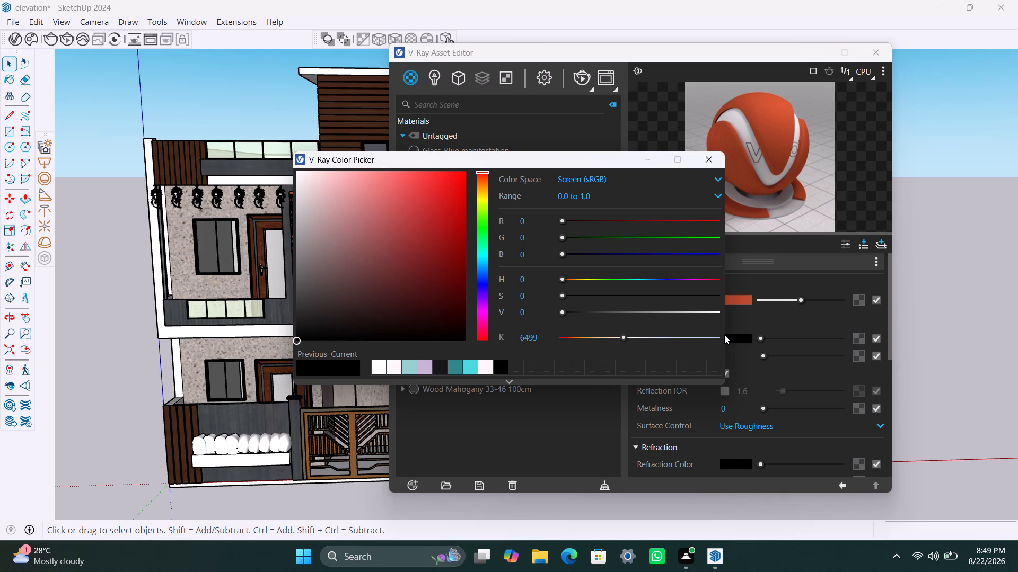
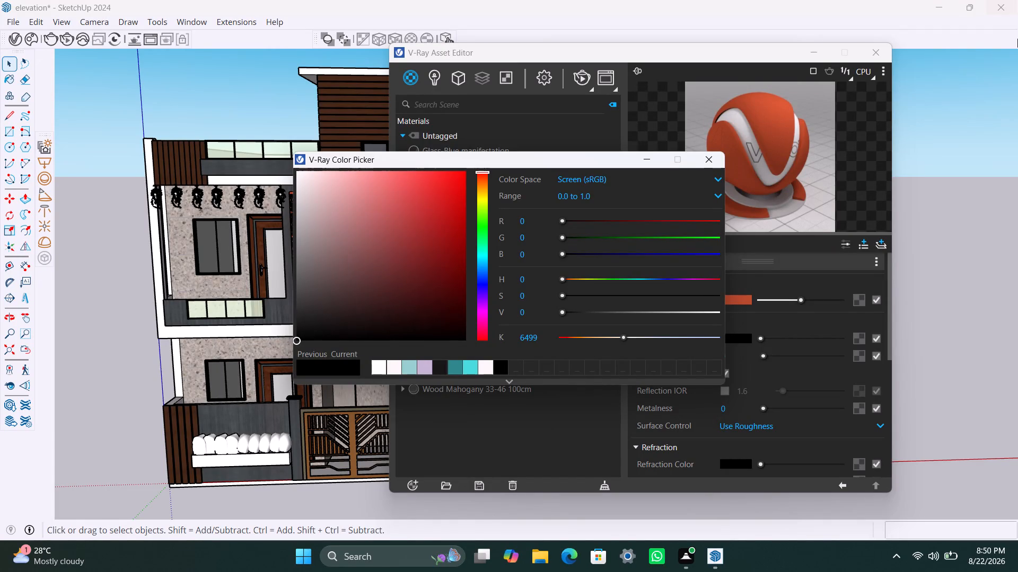
Minimize the reflection color picker and the V-Ray Asset Editor.
{"action": "left_click", "coordinate": [651, 159]}
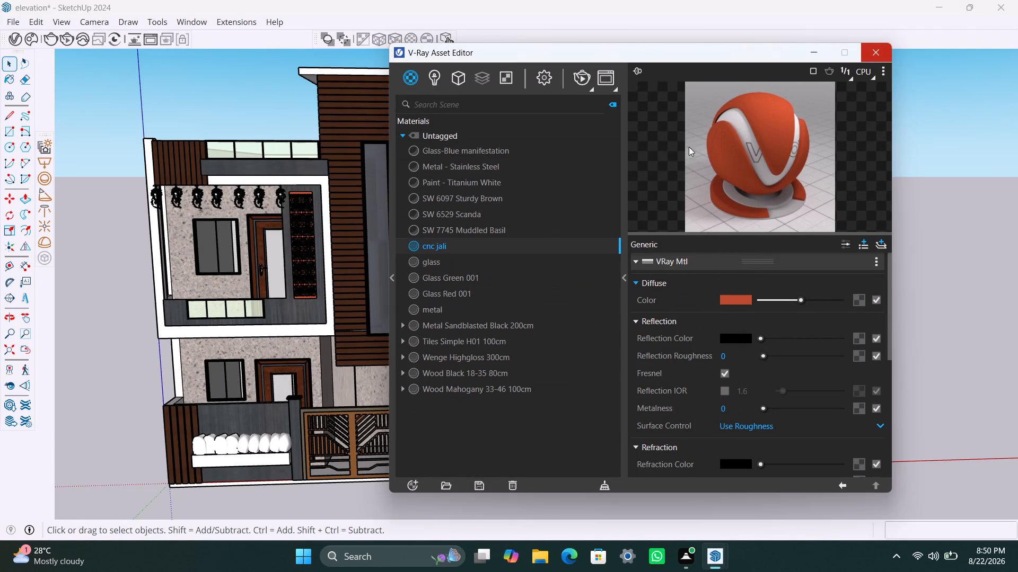
{"action": "left_click", "coordinate": [813, 54]}
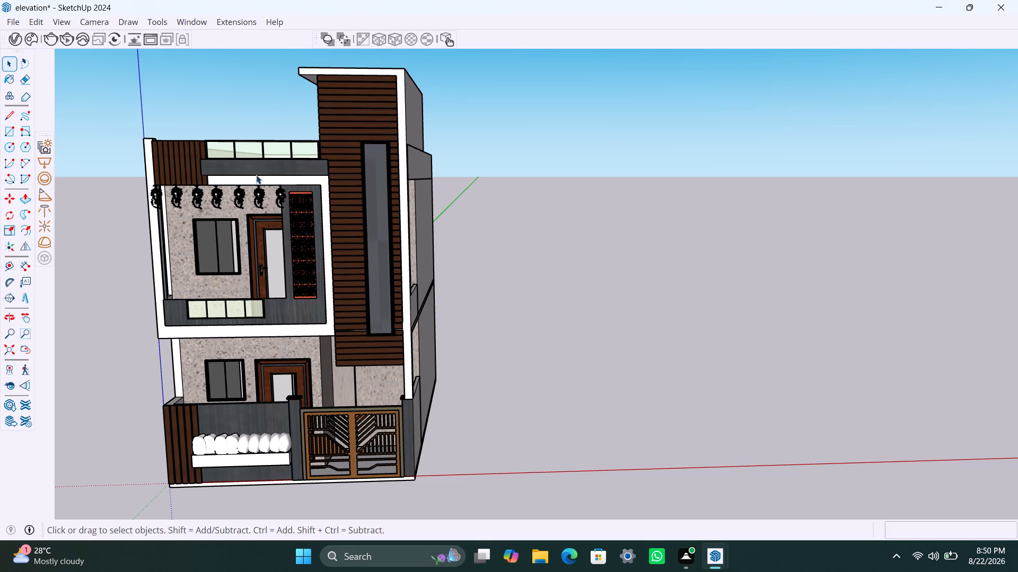
Run an interactive V-Ray render of the elevation, inspect the jali, planting and facade materials, and stop the render.
{"action": "scroll", "coordinate": [289, 317], "scroll_direction": "up", "scroll_amount": 2}
{"action": "middle_click_drag", "start_coordinate": [350, 353], "coordinate": [297, 359]}
{"action": "scroll", "coordinate": [318, 325], "scroll_direction": "up", "scroll_amount": 2}
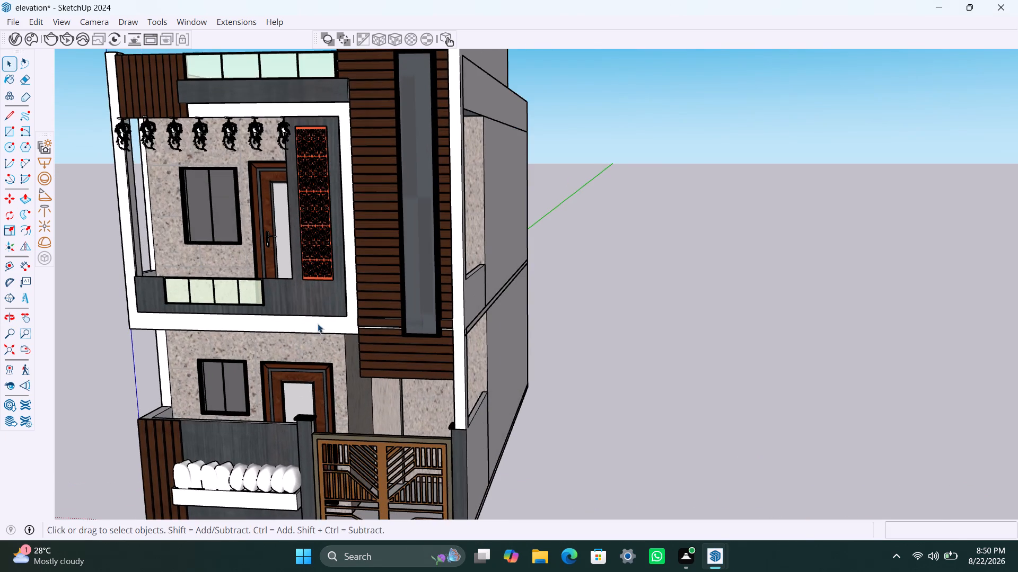
{"action": "scroll", "coordinate": [367, 327], "scroll_direction": "down", "scroll_amount": 1}
{"action": "left_click", "coordinate": [67, 39]}
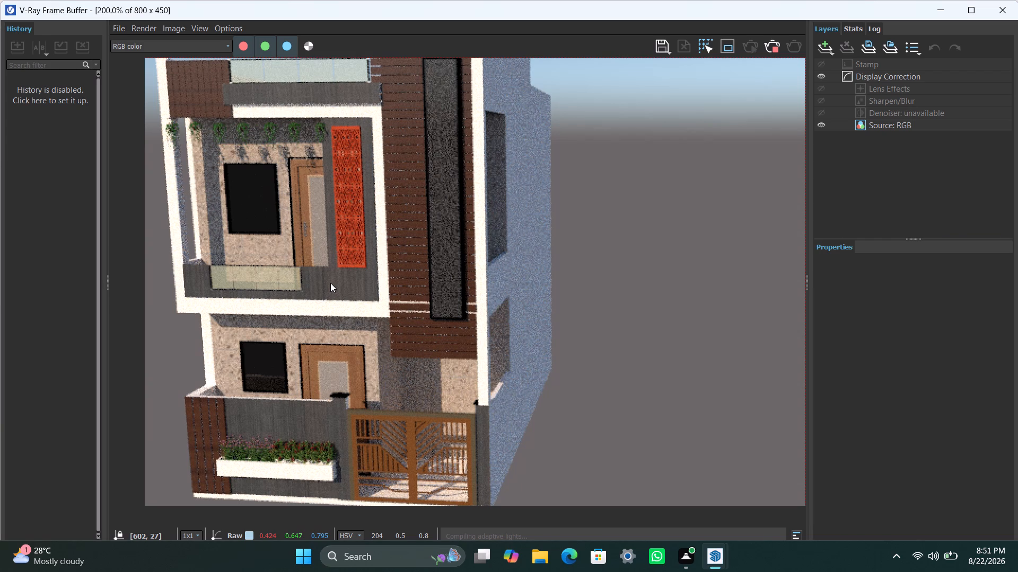
{"action": "scroll", "coordinate": [343, 291], "scroll_direction": "down", "scroll_amount": 2}
{"action": "scroll", "coordinate": [349, 300], "scroll_direction": "up", "scroll_amount": 2}
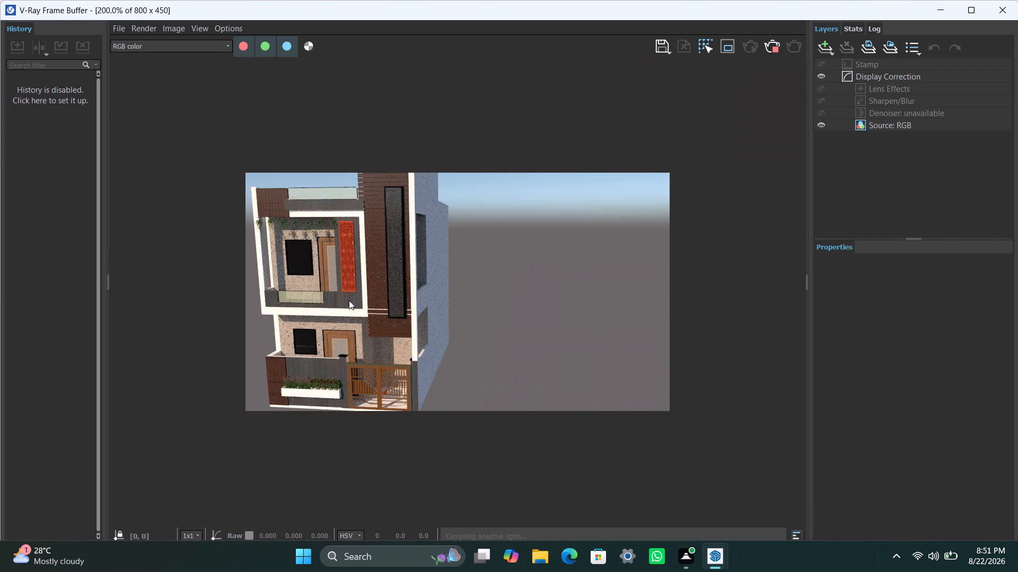
{"action": "scroll", "coordinate": [368, 302], "scroll_direction": "down", "scroll_amount": 1}
{"action": "scroll", "coordinate": [368, 302], "scroll_direction": "up", "scroll_amount": 1}
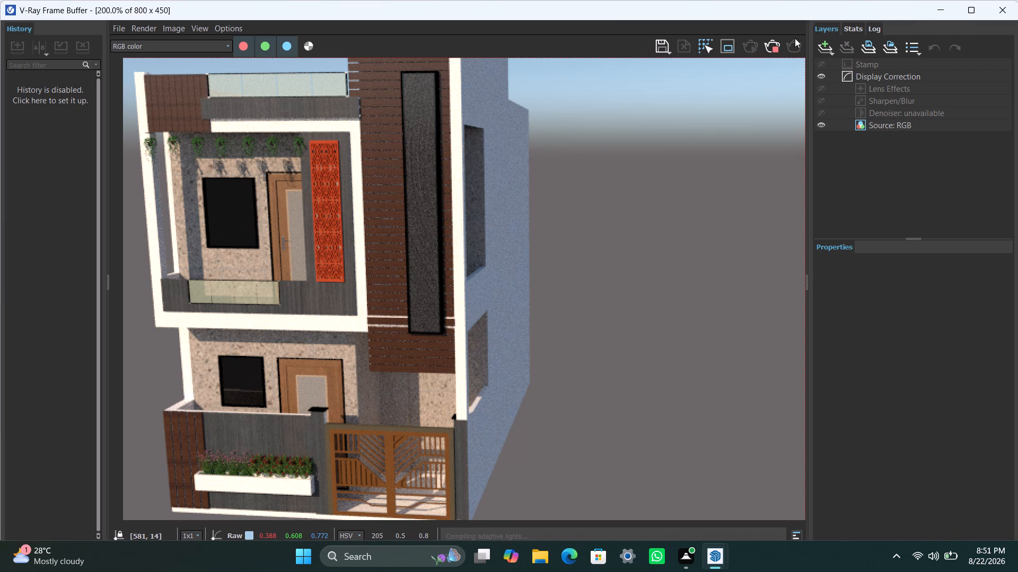
{"action": "left_click", "coordinate": [775, 46]}
{"action": "left_click", "coordinate": [941, 11]}
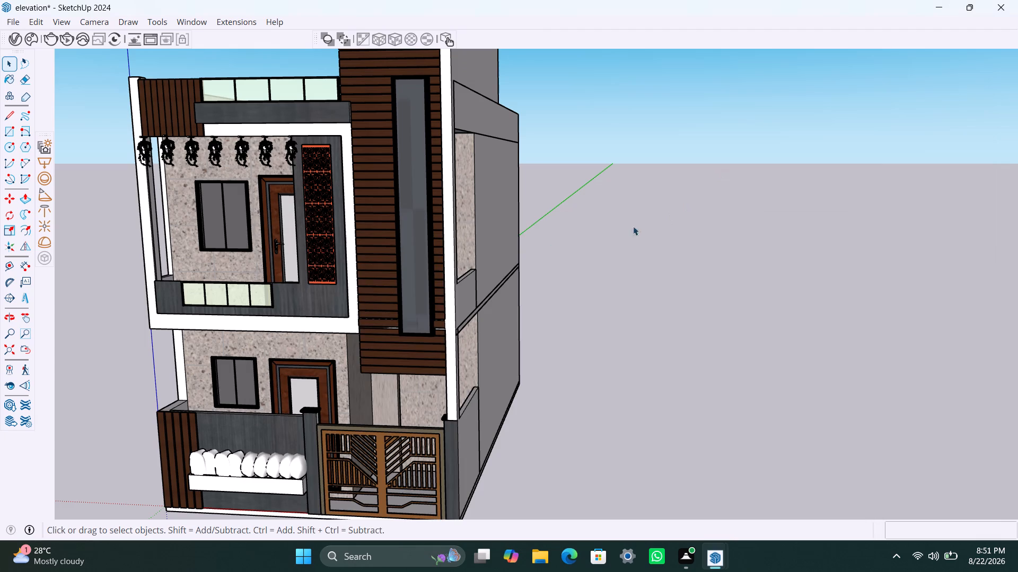
Examine the front facade from low angles, finishing close to the hanging plants beneath the upper balcony's ceiling.
{"action": "middle_click_drag", "start_coordinate": [369, 300], "coordinate": [479, 116]}
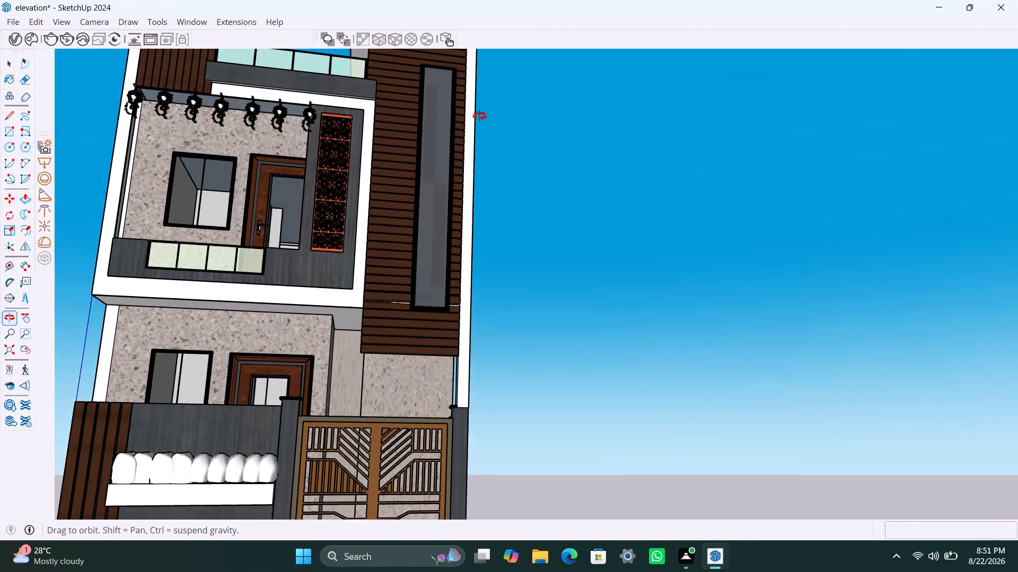
{"action": "middle_click_drag", "start_coordinate": [479, 116], "coordinate": [480, 104]}
{"action": "middle_click_drag", "start_coordinate": [315, 159], "coordinate": [222, 157]}
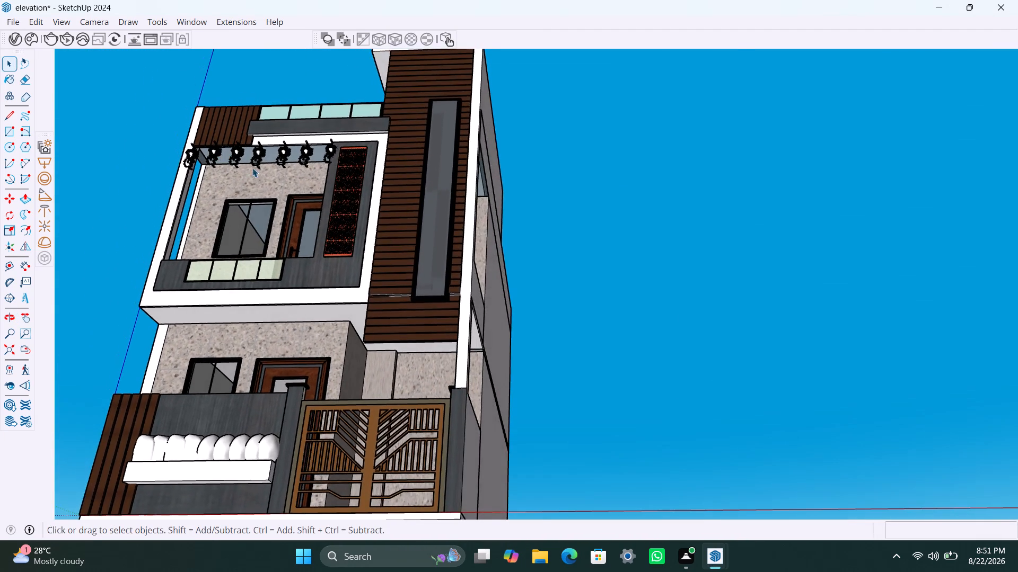
{"action": "scroll", "coordinate": [280, 176], "scroll_direction": "up", "scroll_amount": 2}
{"action": "middle_click_drag", "start_coordinate": [289, 196], "coordinate": [358, 212]}
{"action": "scroll", "coordinate": [337, 210], "scroll_direction": "up", "scroll_amount": 1}
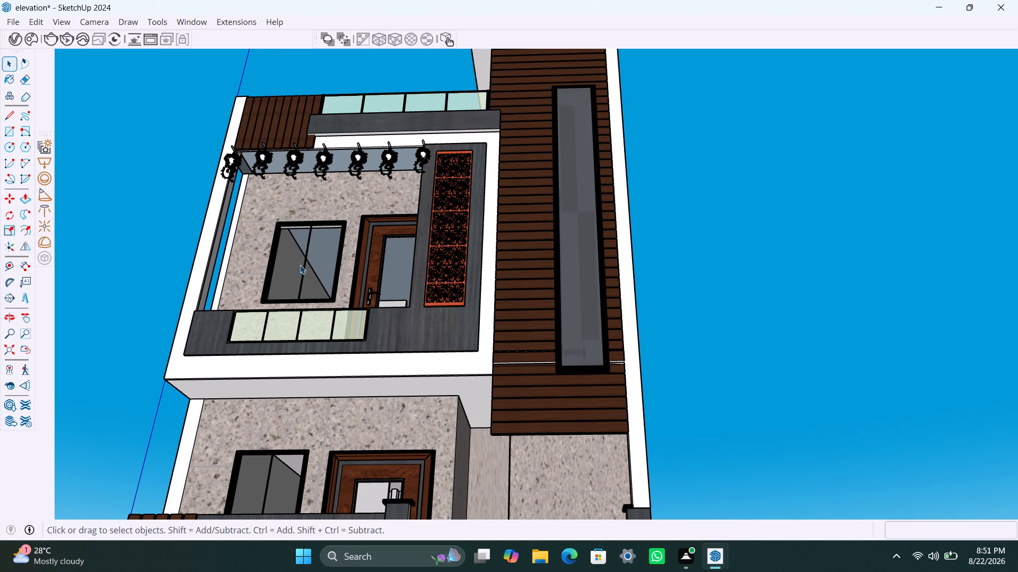
{"action": "scroll", "coordinate": [374, 376], "scroll_direction": "down", "scroll_amount": 5}
{"action": "scroll", "coordinate": [384, 260], "scroll_direction": "down", "scroll_amount": 4}
{"action": "middle_click_drag", "start_coordinate": [381, 335], "coordinate": [446, 369]}
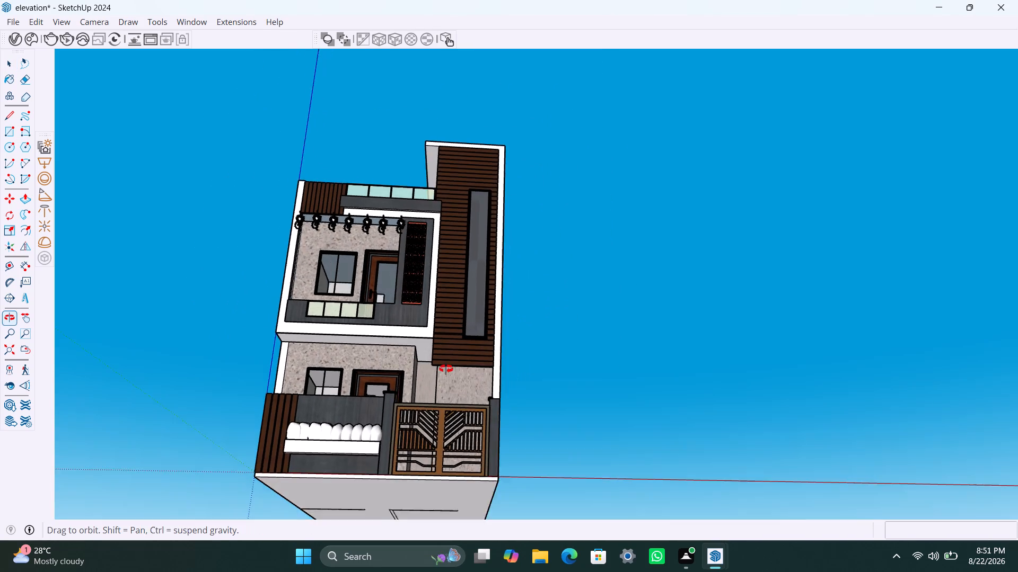
{"action": "middle_click_drag", "start_coordinate": [446, 369], "coordinate": [453, 370]}
{"action": "scroll", "coordinate": [382, 259], "scroll_direction": "up", "scroll_amount": 4}
{"action": "middle_click_drag", "start_coordinate": [375, 237], "coordinate": [268, 129]}
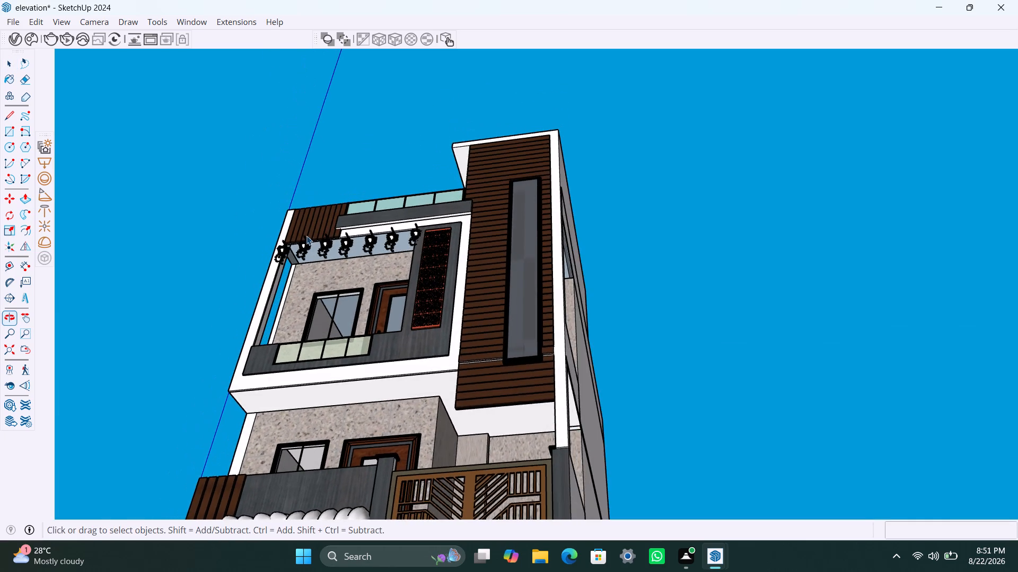
{"action": "scroll", "coordinate": [303, 274], "scroll_direction": "up", "scroll_amount": 6}
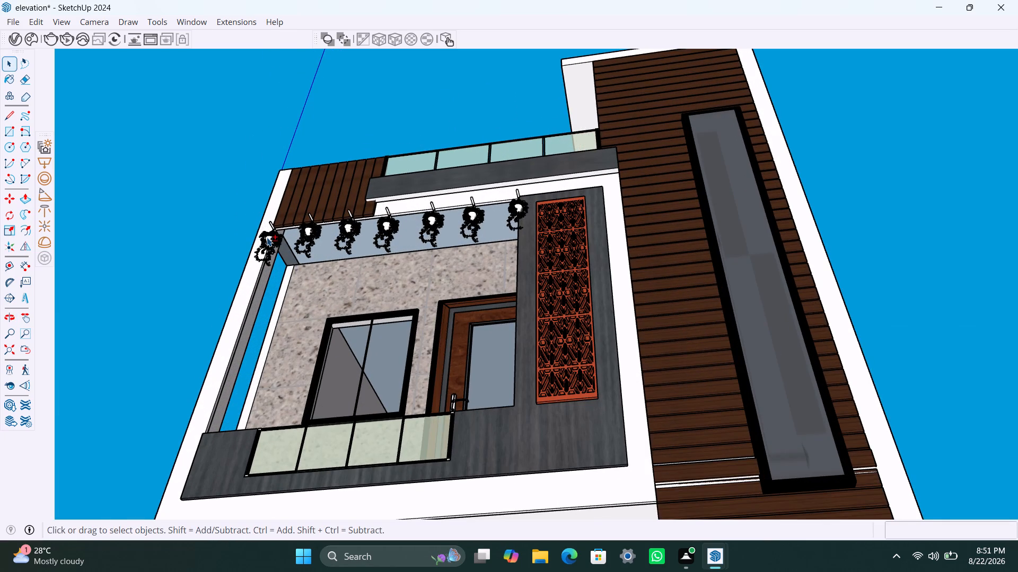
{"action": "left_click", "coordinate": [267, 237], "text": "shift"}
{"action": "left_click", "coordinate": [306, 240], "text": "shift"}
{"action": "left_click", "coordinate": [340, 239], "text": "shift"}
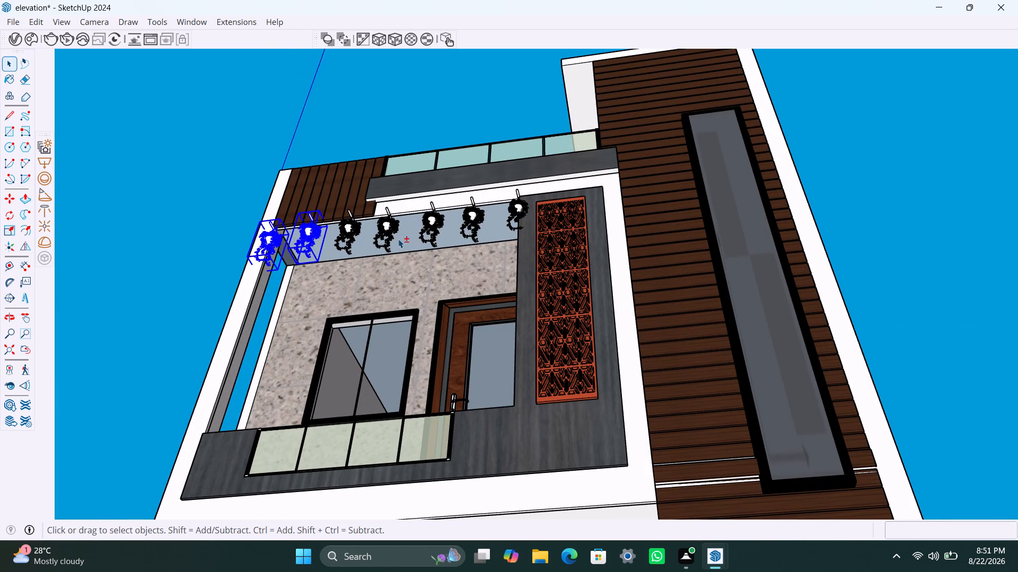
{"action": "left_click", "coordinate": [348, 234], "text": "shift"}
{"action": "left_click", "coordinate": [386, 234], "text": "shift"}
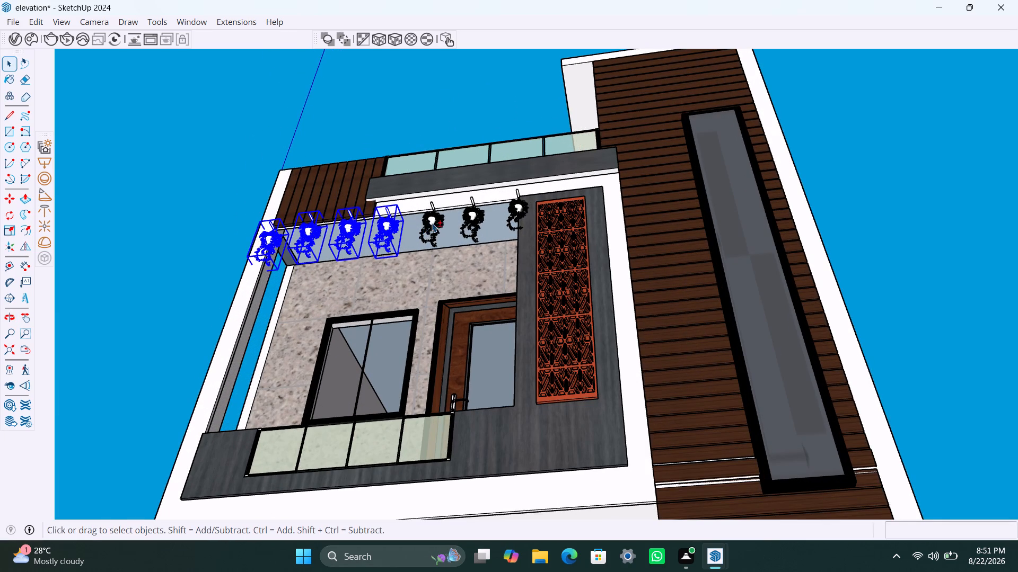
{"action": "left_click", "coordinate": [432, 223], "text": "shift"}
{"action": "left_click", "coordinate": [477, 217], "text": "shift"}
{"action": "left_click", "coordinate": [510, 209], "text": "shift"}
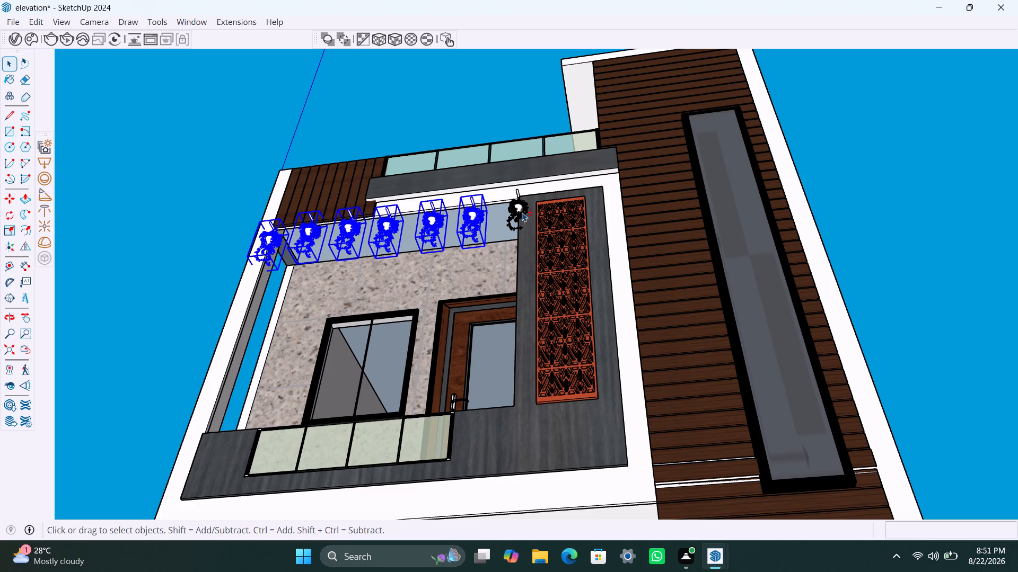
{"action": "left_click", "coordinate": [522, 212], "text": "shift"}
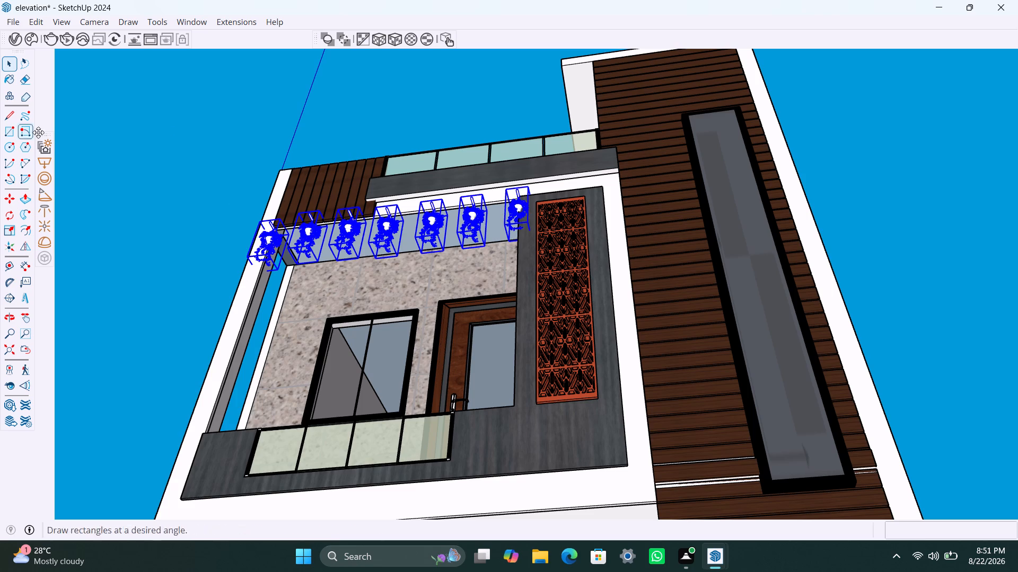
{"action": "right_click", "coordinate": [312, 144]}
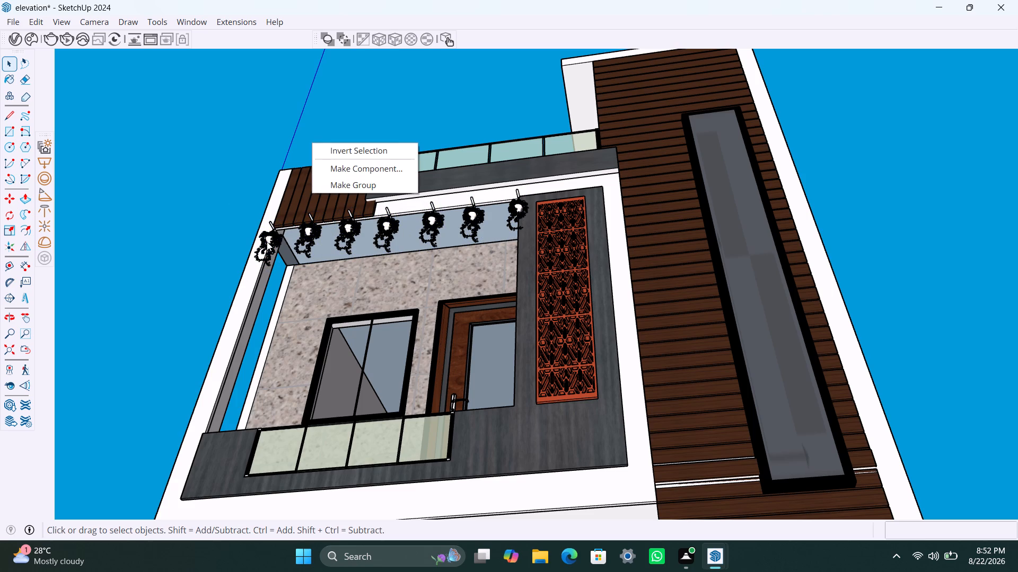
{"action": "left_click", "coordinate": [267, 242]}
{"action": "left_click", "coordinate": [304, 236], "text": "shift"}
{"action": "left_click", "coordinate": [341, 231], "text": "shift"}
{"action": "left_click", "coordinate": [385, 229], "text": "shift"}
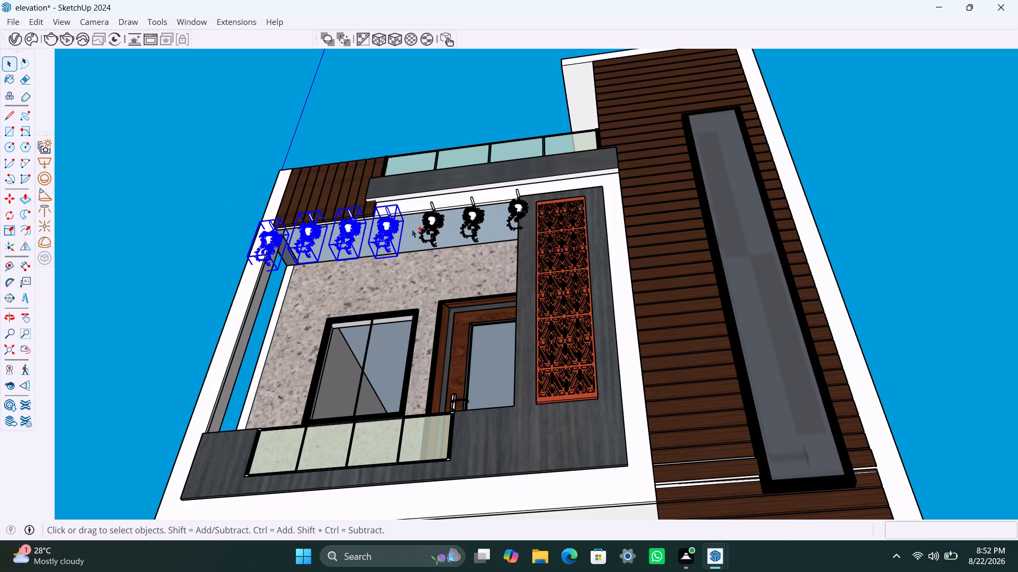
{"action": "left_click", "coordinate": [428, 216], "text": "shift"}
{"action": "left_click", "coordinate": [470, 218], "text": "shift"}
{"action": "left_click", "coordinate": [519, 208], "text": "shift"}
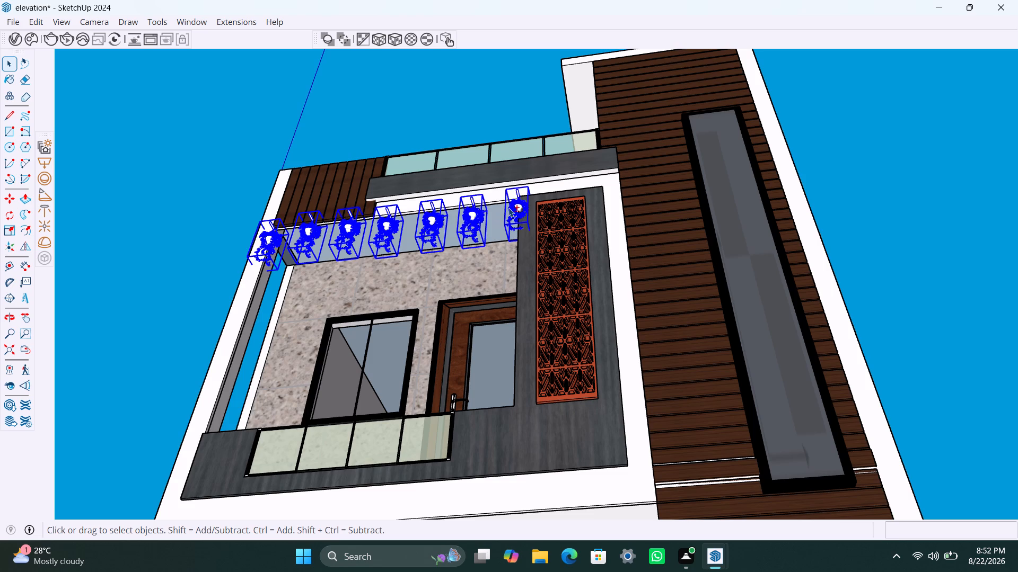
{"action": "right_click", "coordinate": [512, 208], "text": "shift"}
Hide all seven hanging plants along the front of the upper balcony.
{"action": "left_click", "coordinate": [269, 238]}
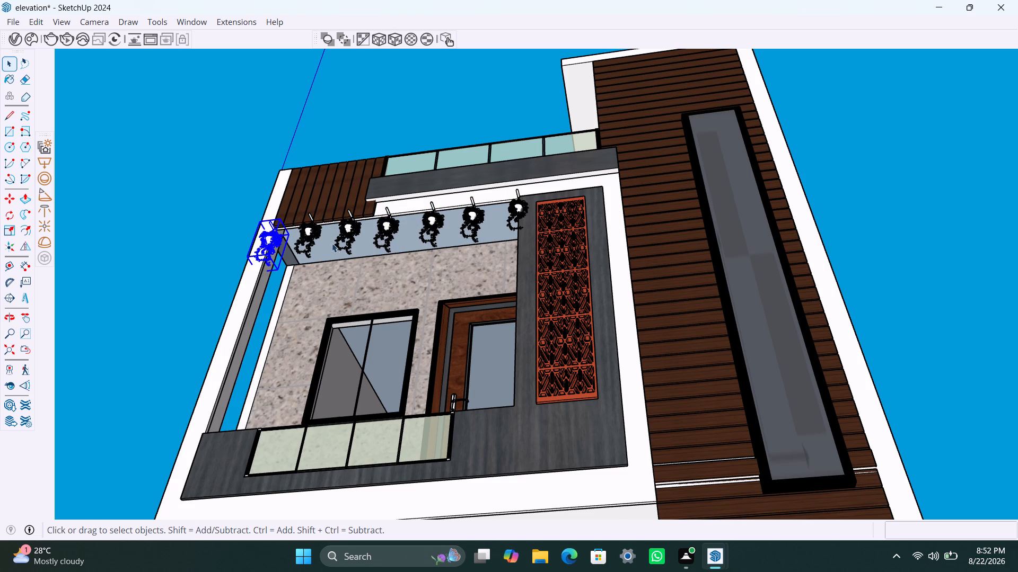
{"action": "left_click", "coordinate": [312, 236], "text": "shift"}
{"action": "left_click", "coordinate": [345, 227], "text": "shift"}
{"action": "left_click", "coordinate": [381, 225], "text": "shift"}
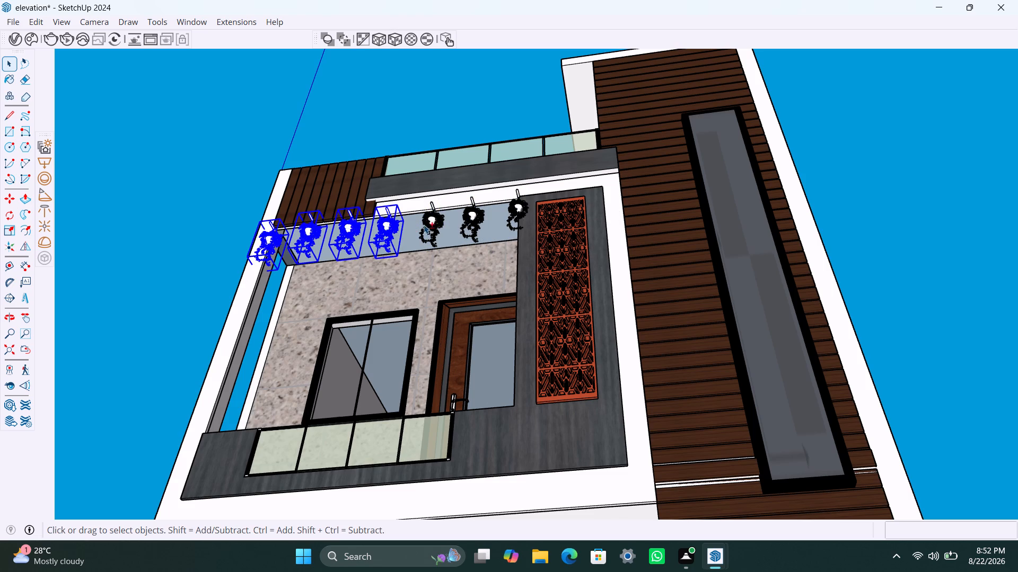
{"action": "left_click", "coordinate": [426, 224], "text": "shift"}
{"action": "left_click", "coordinate": [470, 215], "text": "shift"}
{"action": "left_click", "coordinate": [513, 207], "text": "shift"}
{"action": "right_click", "coordinate": [514, 205], "text": "shift"}
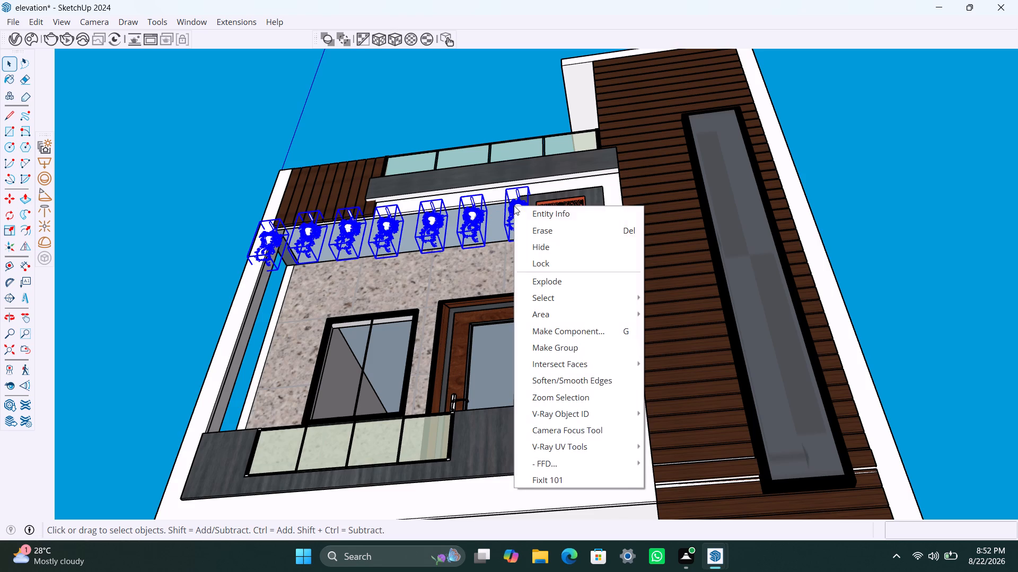
{"action": "left_click", "coordinate": [538, 252]}
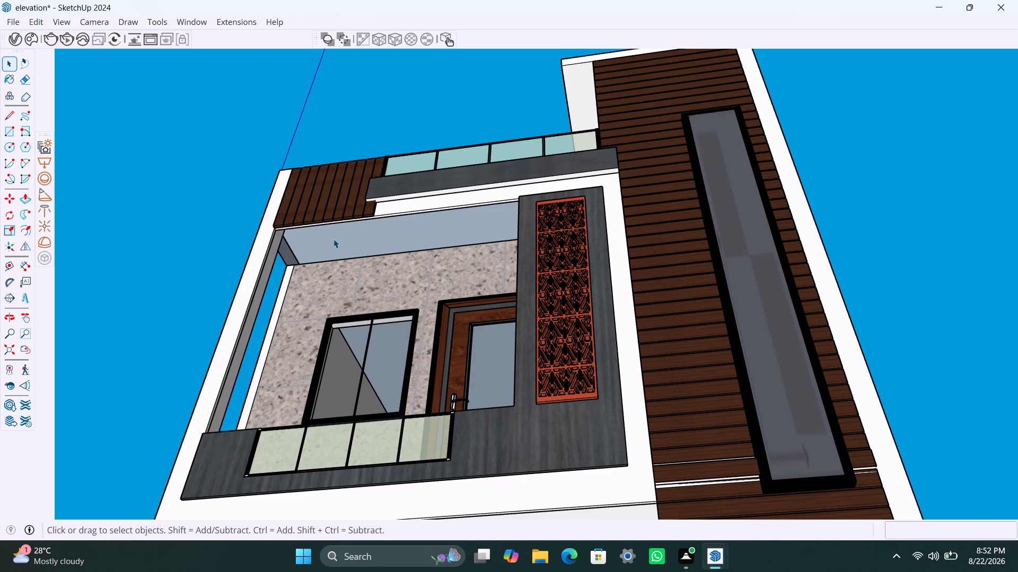
Inside the upper balcony's window component, move the left glazed panel sideways out of its frame past the side wall.
{"action": "scroll", "coordinate": [335, 236], "scroll_direction": "up", "scroll_amount": 3}
{"action": "middle_click_drag", "start_coordinate": [336, 244], "coordinate": [385, 199]}
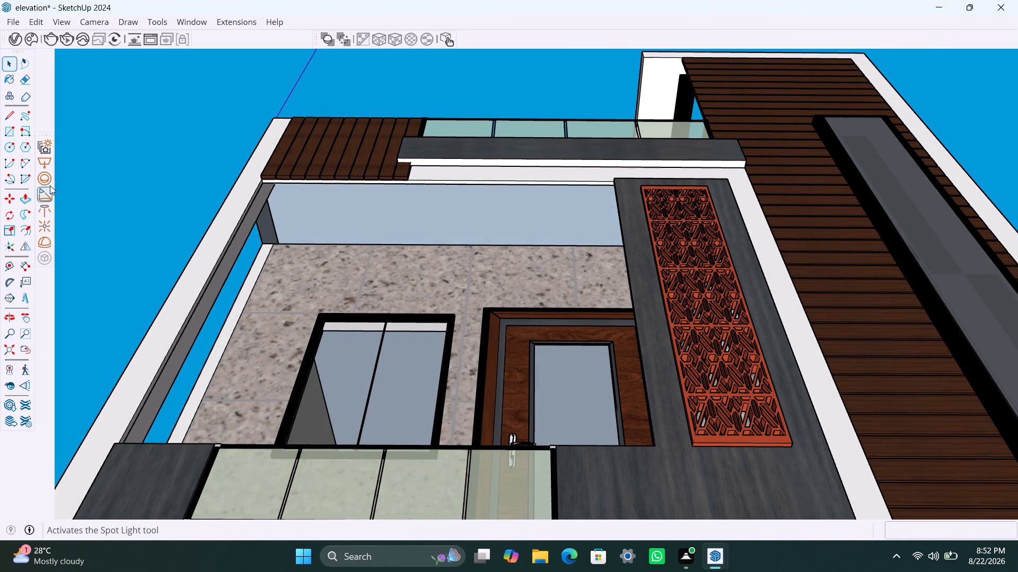
{"action": "left_click", "coordinate": [46, 225]}
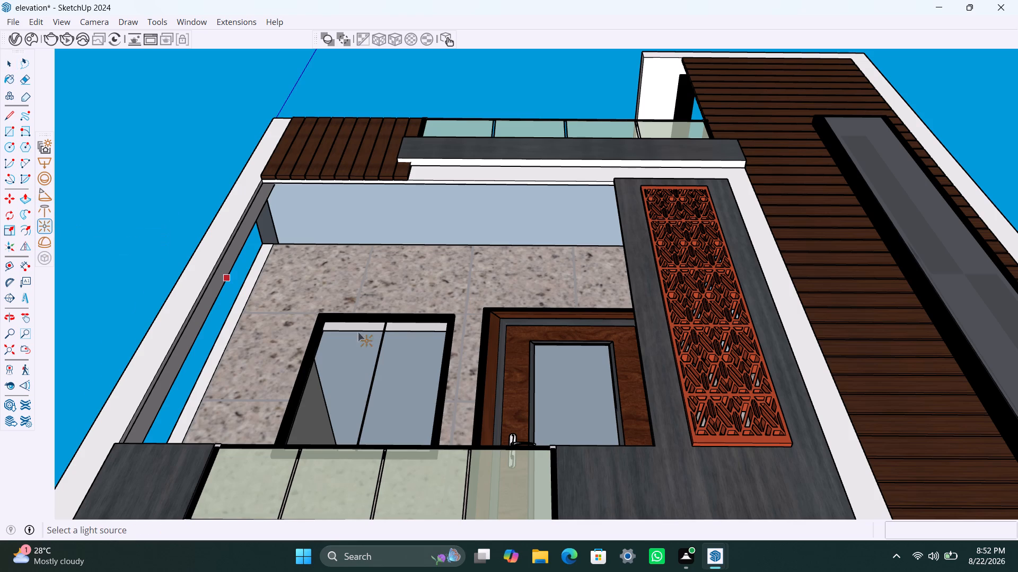
{"action": "key", "text": "space"}
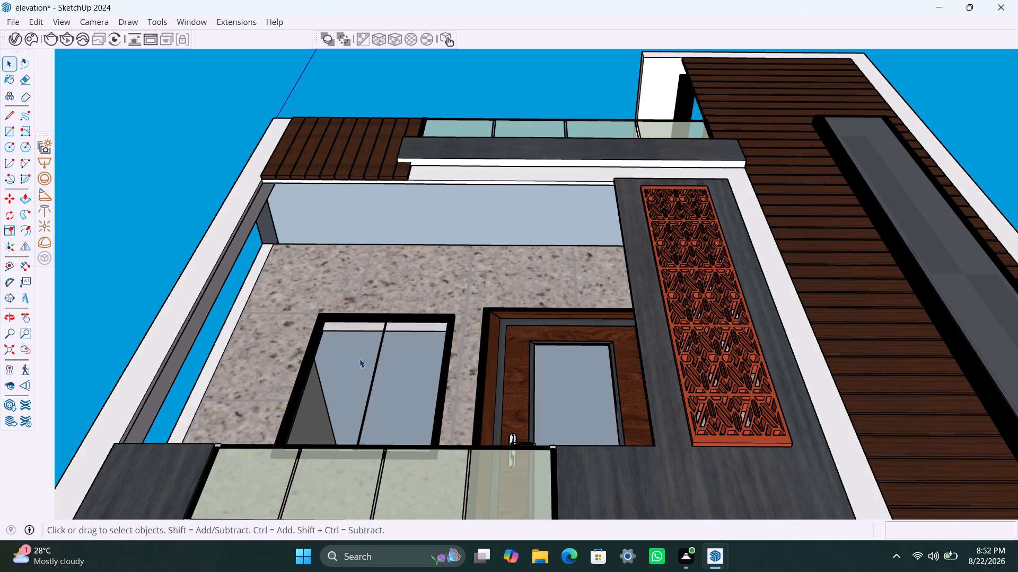
{"action": "left_click", "coordinate": [359, 359]}
{"action": "triple_click", "coordinate": [359, 362]}
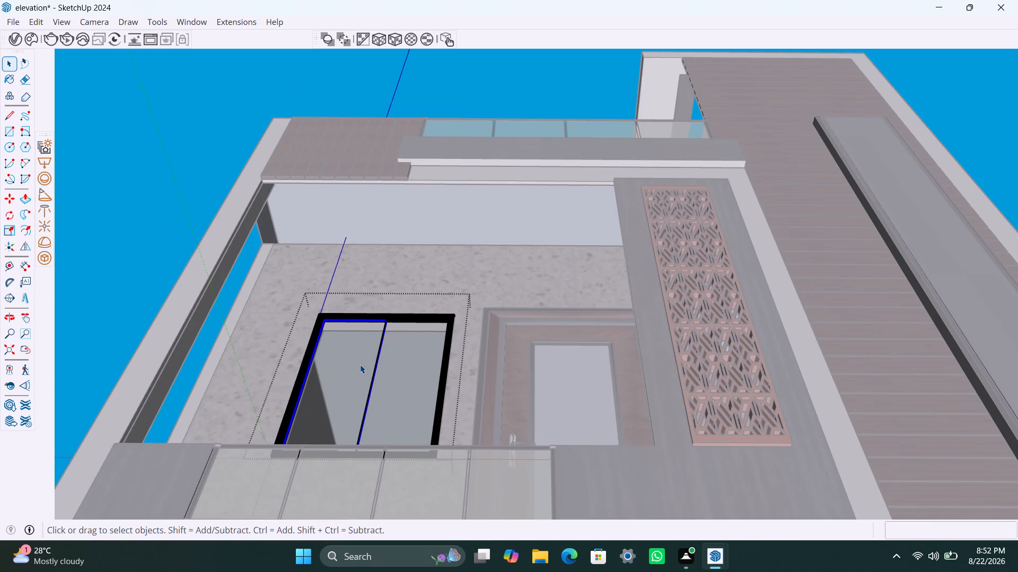
{"action": "key", "text": "m"}
{"action": "left_click", "coordinate": [360, 364]}
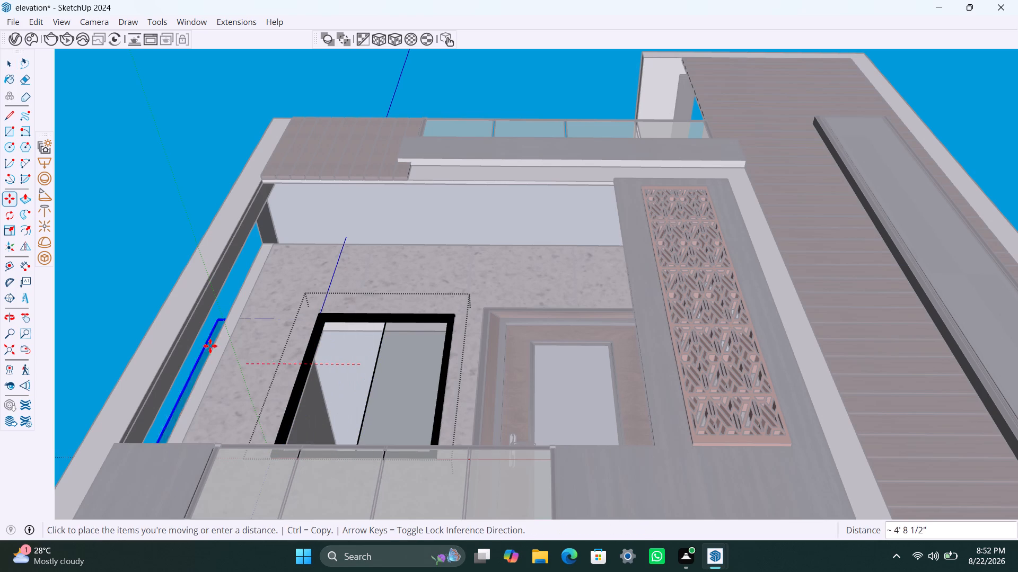
{"action": "left_click", "coordinate": [206, 344]}
{"action": "key", "text": "space"}
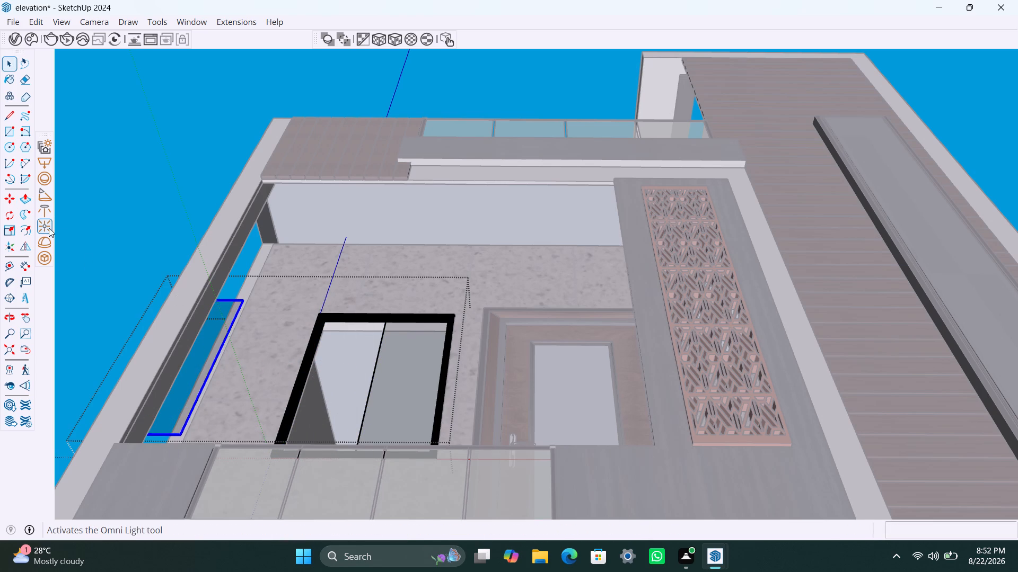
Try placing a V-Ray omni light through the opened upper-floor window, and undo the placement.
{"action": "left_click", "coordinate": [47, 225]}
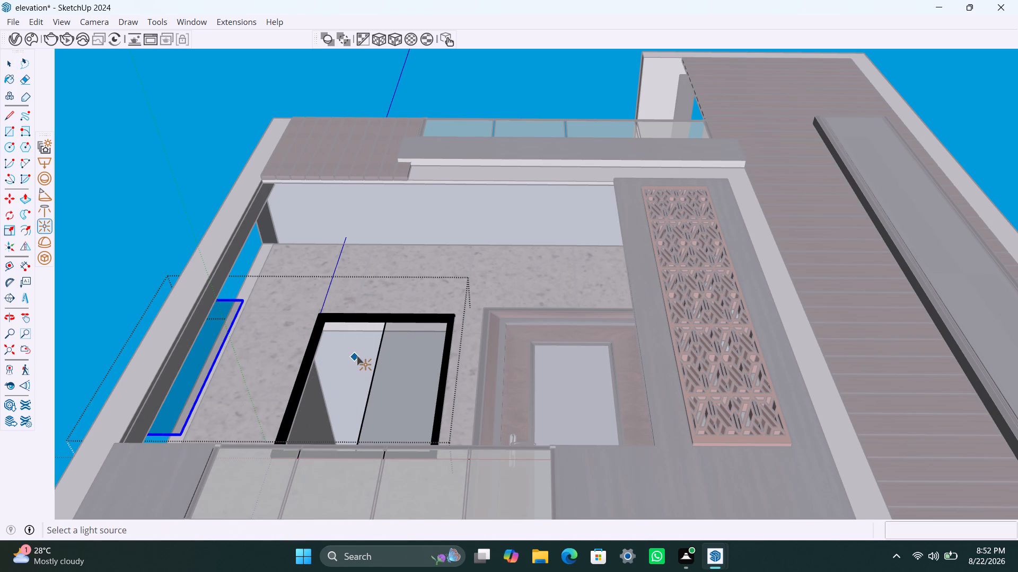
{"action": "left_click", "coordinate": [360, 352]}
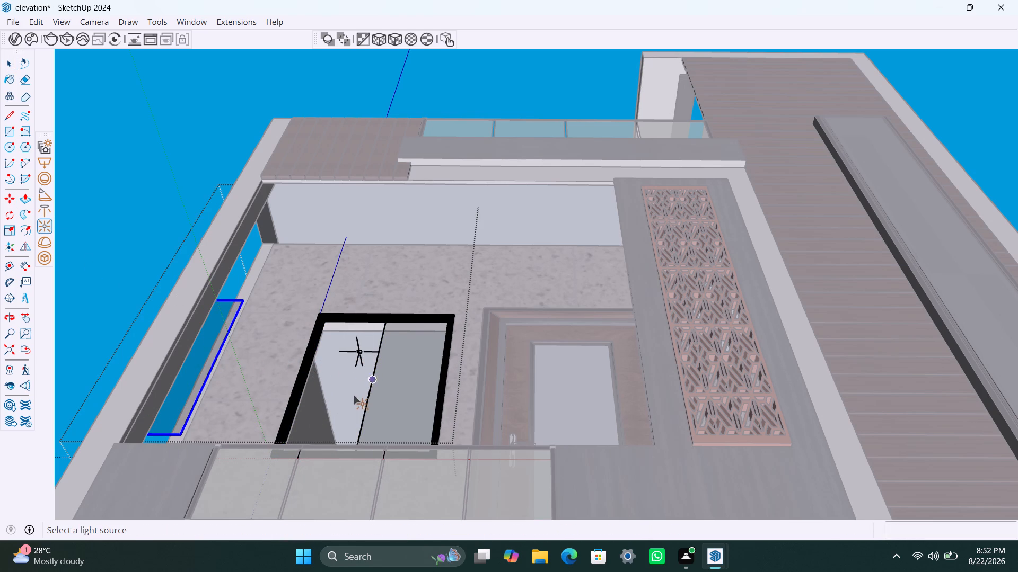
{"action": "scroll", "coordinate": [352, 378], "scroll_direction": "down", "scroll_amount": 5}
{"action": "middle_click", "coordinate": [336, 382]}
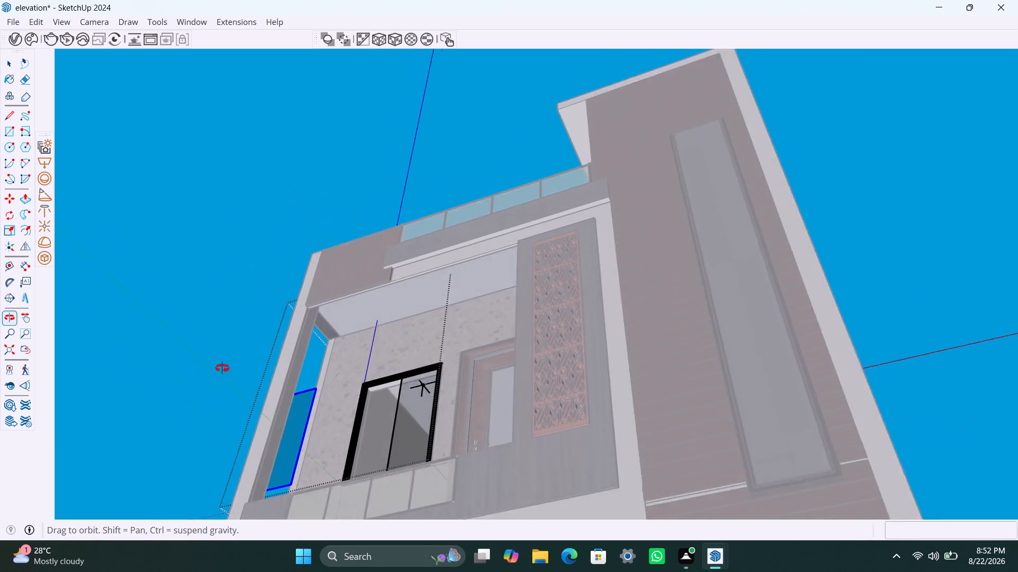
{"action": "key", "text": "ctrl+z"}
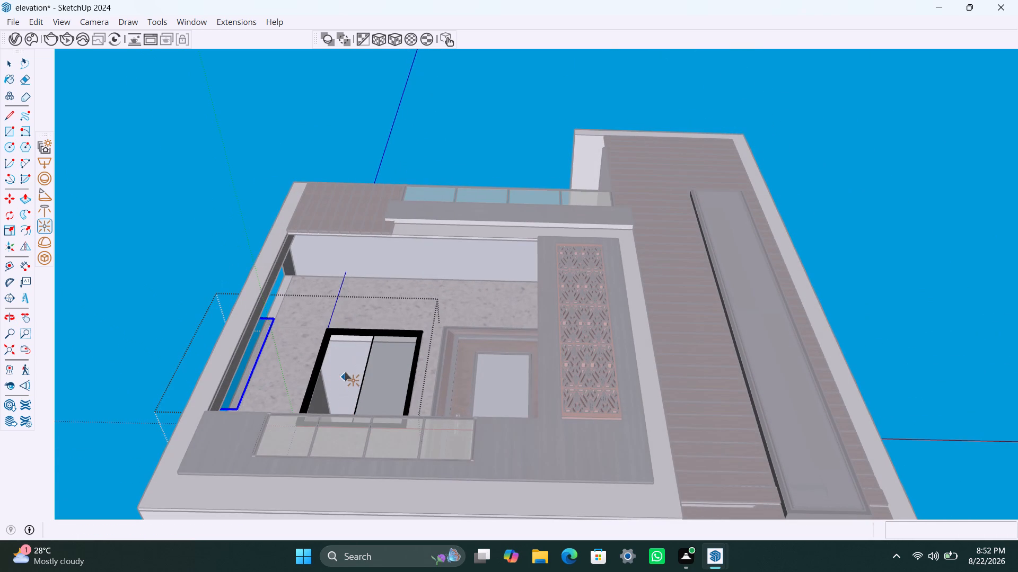
Place a V-Ray omni light through the opened left half of the upper-floor window, near its top edge.
{"action": "middle_click_drag", "start_coordinate": [350, 362], "coordinate": [424, 313]}
{"action": "scroll", "coordinate": [355, 307], "scroll_direction": "up", "scroll_amount": 4}
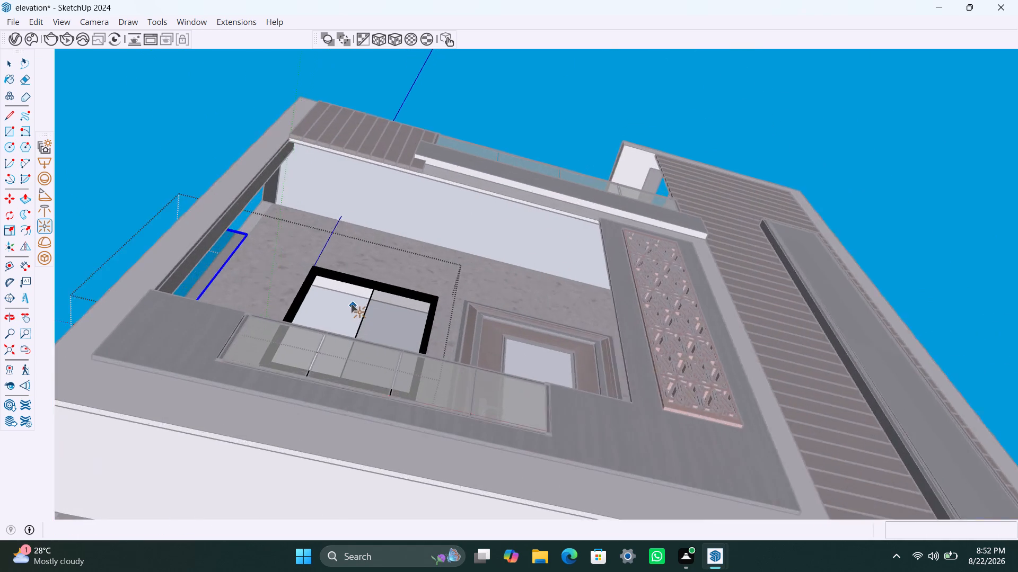
{"action": "scroll", "coordinate": [351, 303], "scroll_direction": "up", "scroll_amount": 6}
{"action": "left_click", "coordinate": [358, 287]}
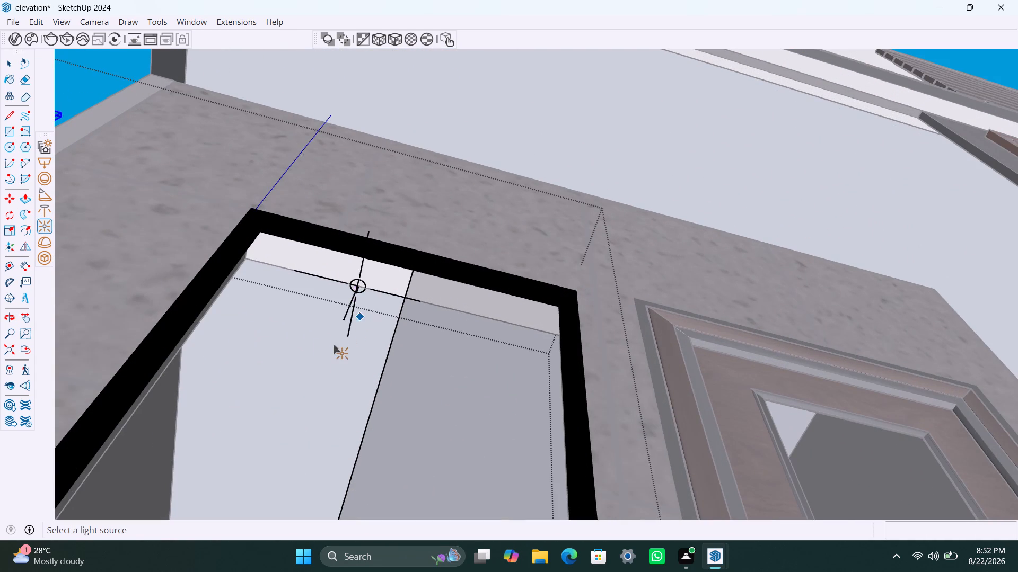
{"action": "scroll", "coordinate": [331, 348], "scroll_direction": "down", "scroll_amount": 5}
{"action": "middle_click_drag", "start_coordinate": [330, 350], "coordinate": [217, 512]}
{"action": "scroll", "coordinate": [293, 484], "scroll_direction": "down", "scroll_amount": 7}
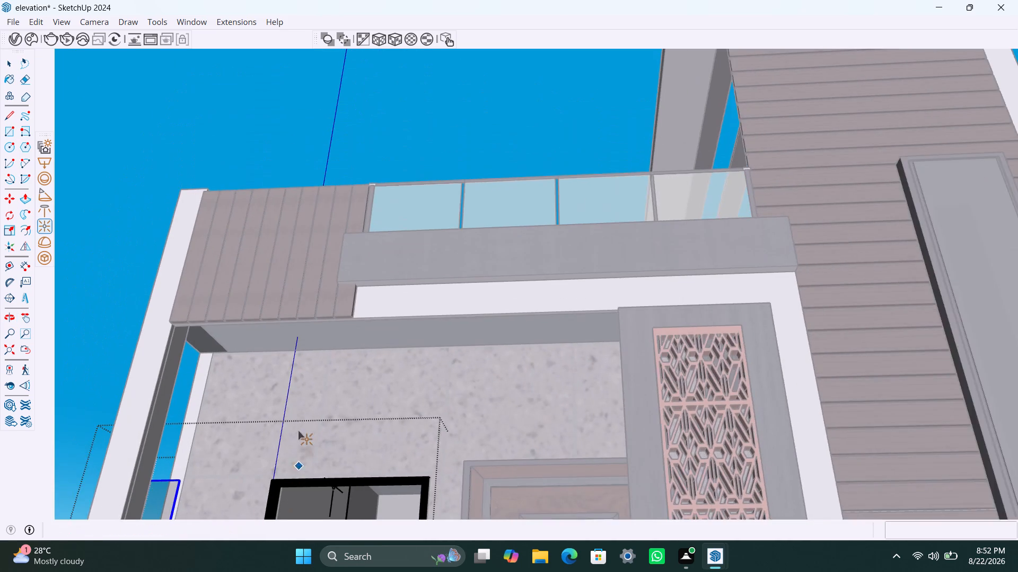
{"action": "scroll", "coordinate": [298, 431], "scroll_direction": "down", "scroll_amount": 10}
{"action": "key", "text": "space"}
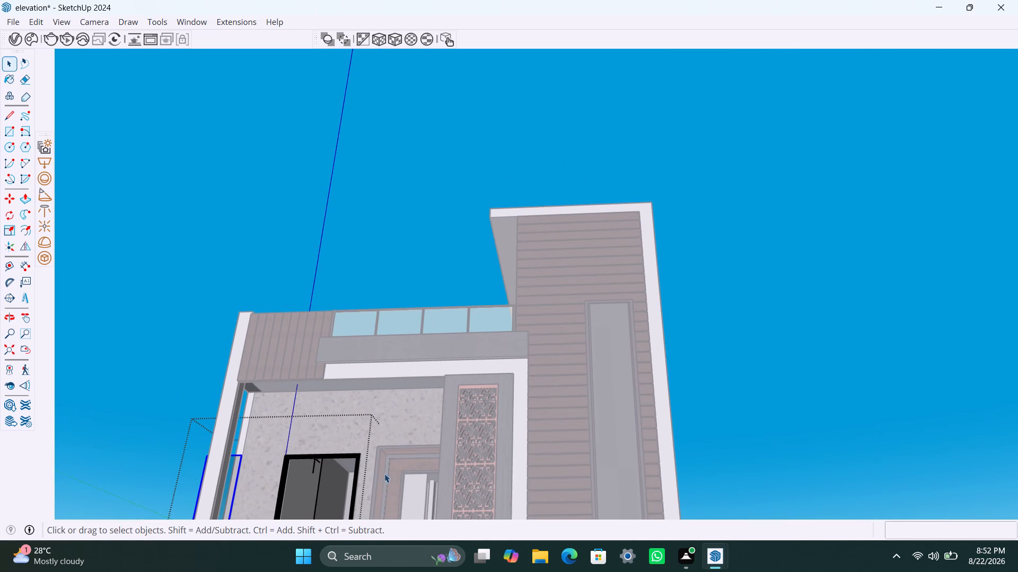
Move the left glazed panel about 5' 2 3/16" back into the upper-floor window's frame.
{"action": "scroll", "coordinate": [368, 452], "scroll_direction": "down", "scroll_amount": 4}
{"action": "scroll", "coordinate": [307, 447], "scroll_direction": "down", "scroll_amount": 5}
{"action": "middle_click_drag", "start_coordinate": [343, 456], "coordinate": [344, 235], "text": "shift"}
{"action": "key", "text": "space"}
{"action": "left_click", "coordinate": [283, 261]}
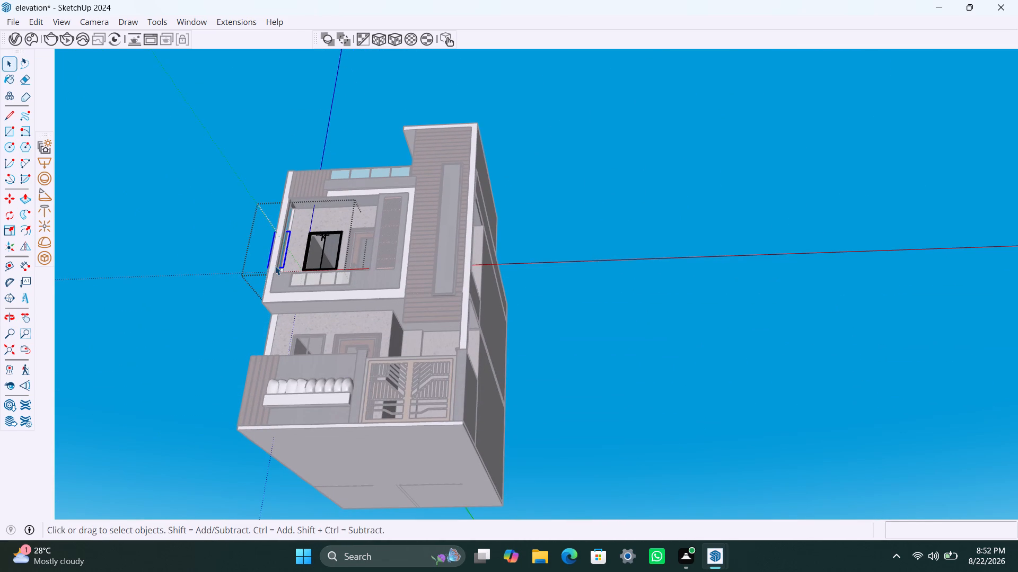
{"action": "key", "text": "m"}
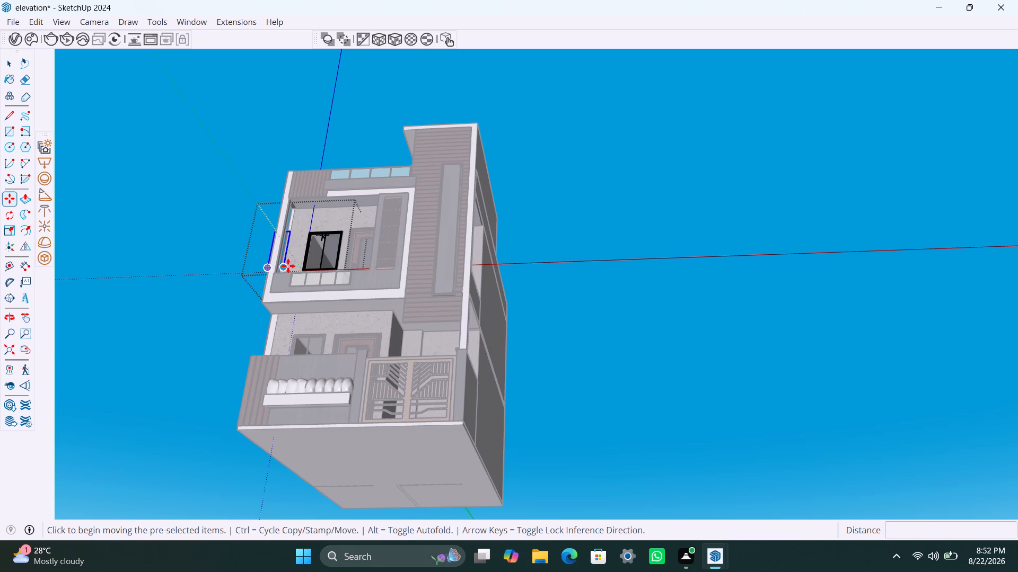
{"action": "left_click", "coordinate": [288, 266]}
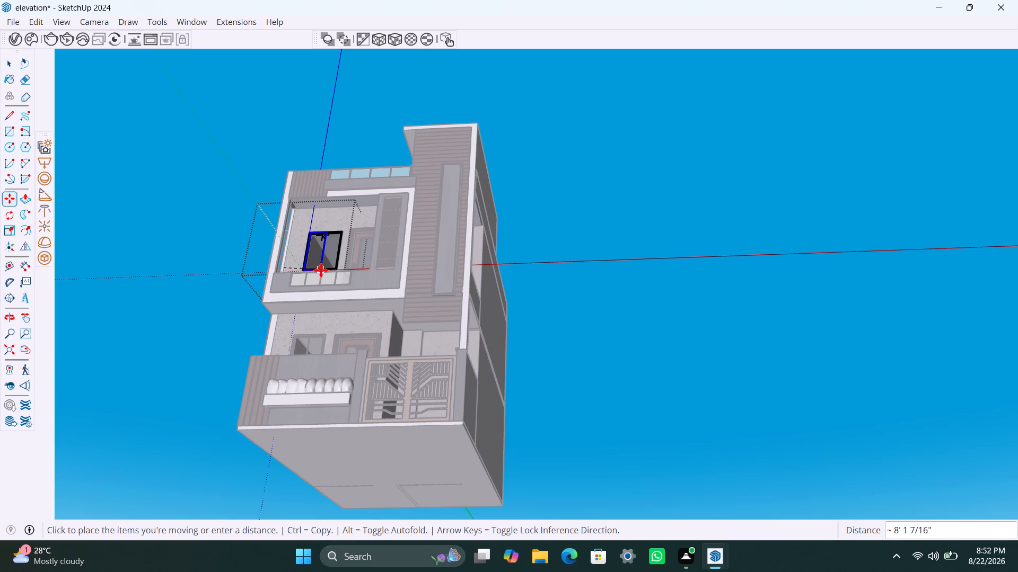
{"action": "scroll", "coordinate": [320, 272], "scroll_direction": "up", "scroll_amount": 11}
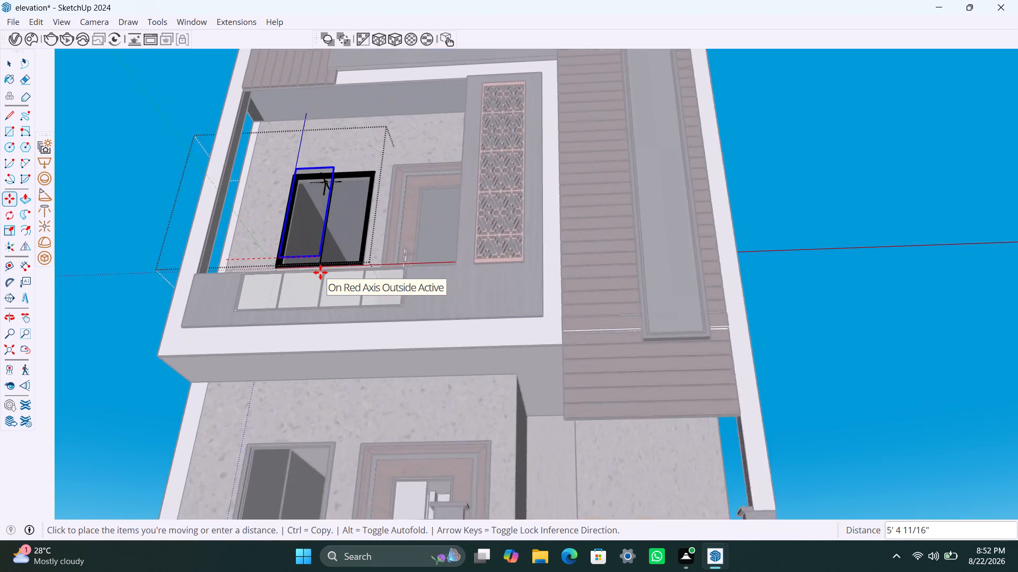
{"action": "scroll", "coordinate": [320, 272], "scroll_direction": "up", "scroll_amount": 4}
{"action": "middle_click_drag", "start_coordinate": [315, 269], "coordinate": [318, 345]}
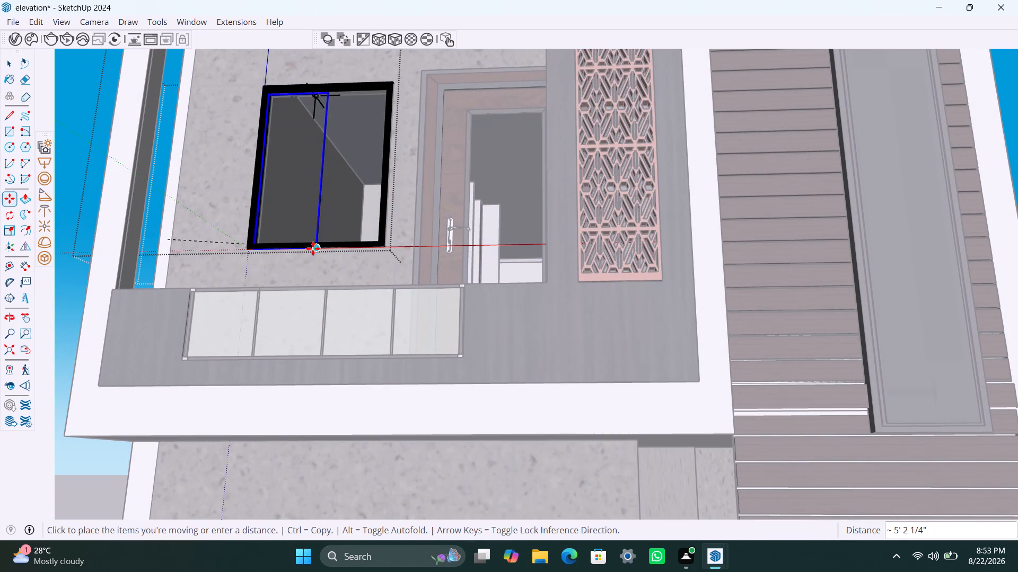
{"action": "left_click", "coordinate": [316, 240]}
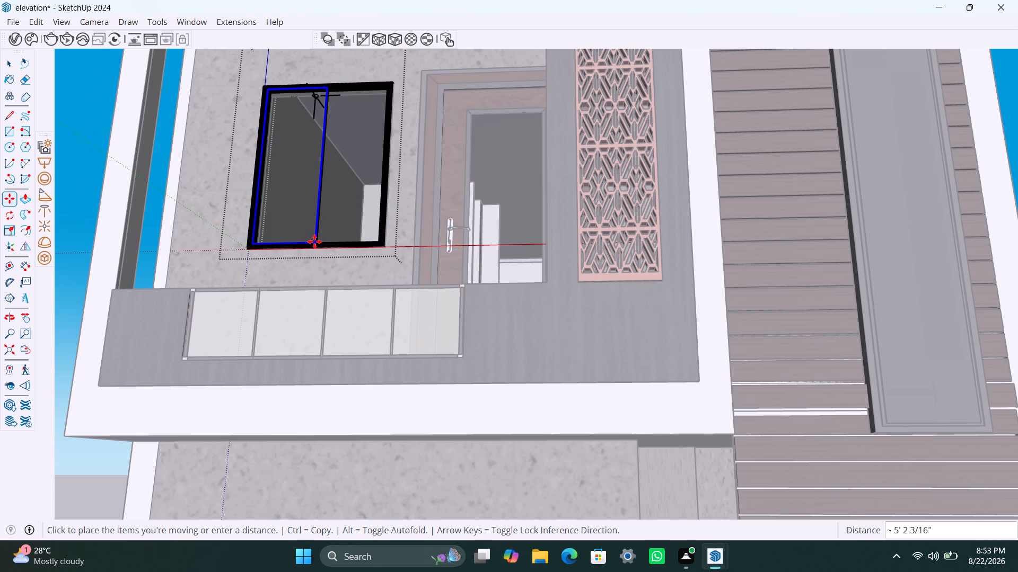
{"action": "key", "text": "space"}
Nudge the left glazed panel's lower corner toward the adjoining panel's edge, by about 1 1/2" and another 1/2".
{"action": "scroll", "coordinate": [305, 242], "scroll_direction": "up", "scroll_amount": 8}
{"action": "middle_click_drag", "start_coordinate": [321, 240], "coordinate": [243, 305]}
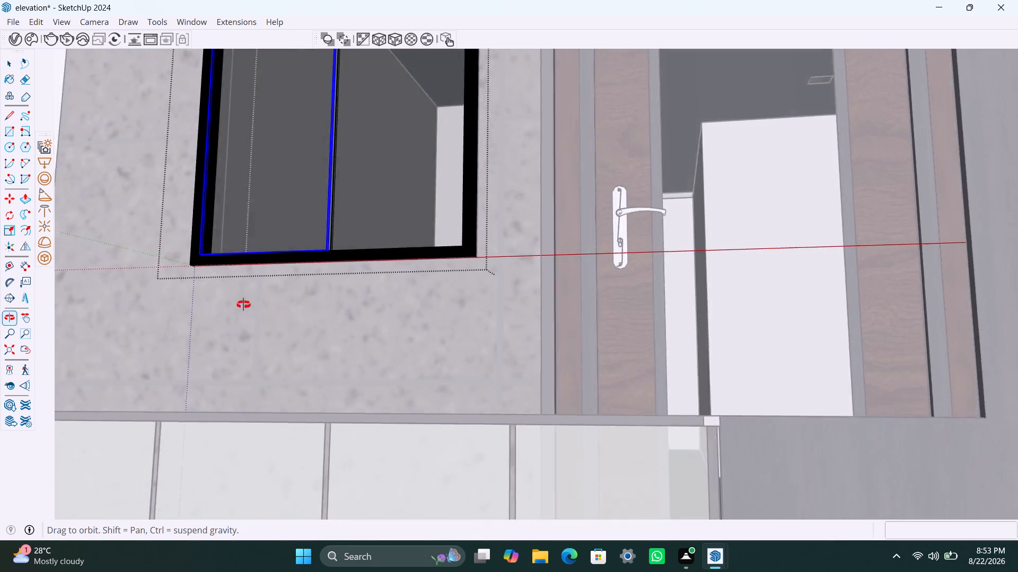
{"action": "middle_click_drag", "start_coordinate": [243, 305], "coordinate": [230, 312]}
{"action": "scroll", "coordinate": [347, 240], "scroll_direction": "up", "scroll_amount": 7}
{"action": "middle_click_drag", "start_coordinate": [337, 264], "coordinate": [310, 355]}
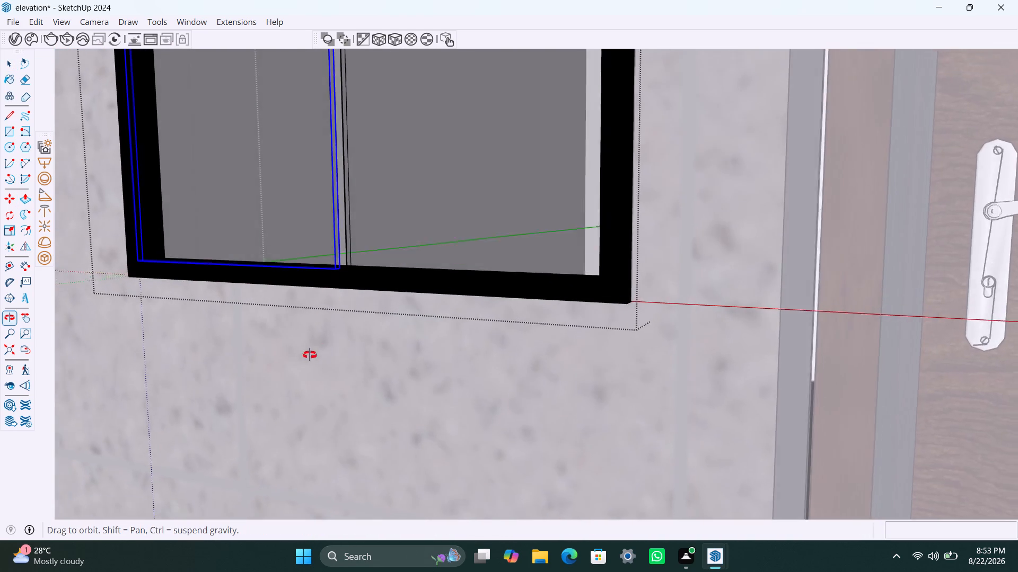
{"action": "middle_click_drag", "start_coordinate": [310, 355], "coordinate": [308, 360]}
{"action": "scroll", "coordinate": [328, 281], "scroll_direction": "up", "scroll_amount": 3}
{"action": "key", "text": "m"}
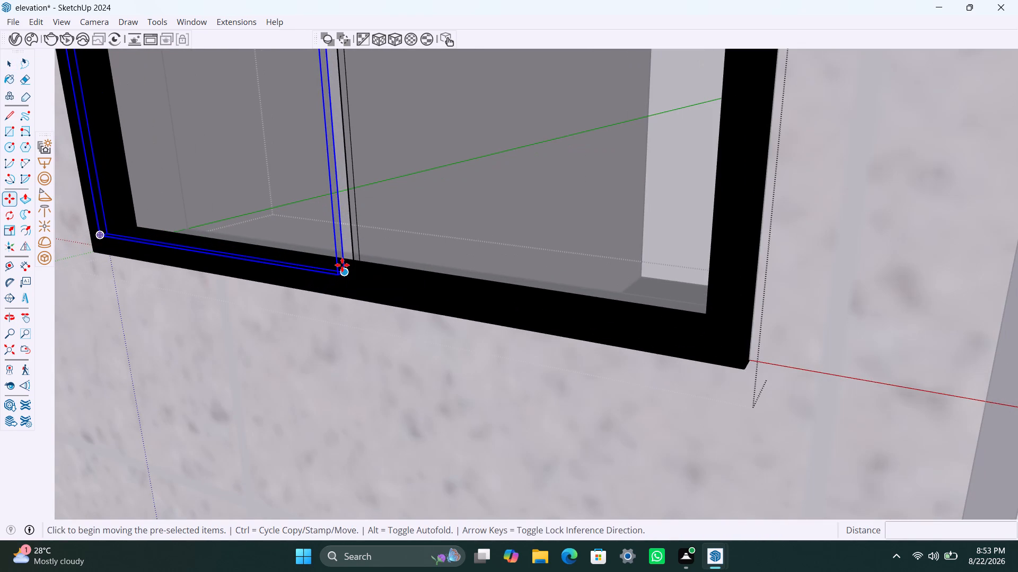
{"action": "left_click", "coordinate": [342, 265]}
{"action": "left_click", "coordinate": [350, 257]}
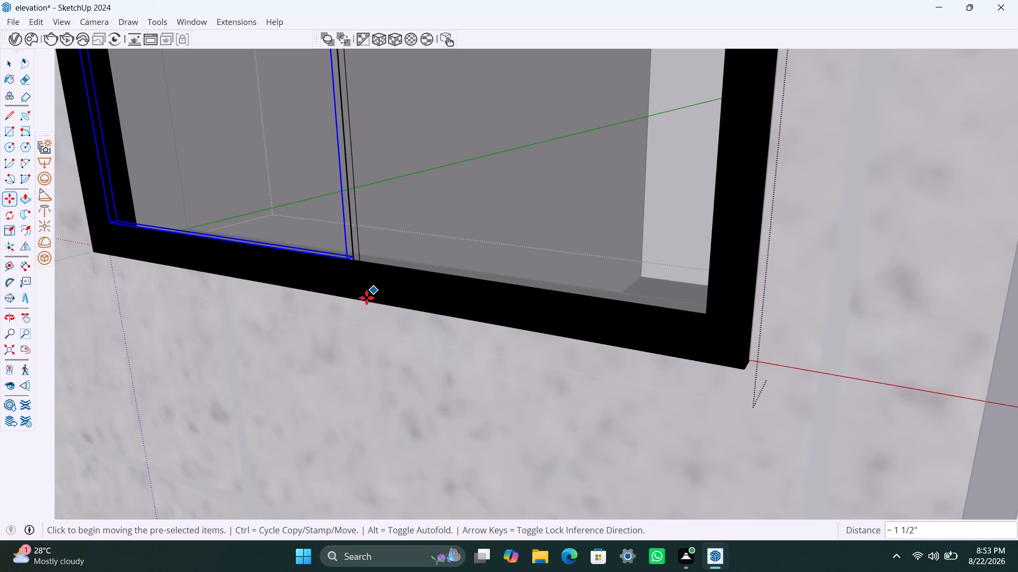
{"action": "left_click", "coordinate": [355, 261]}
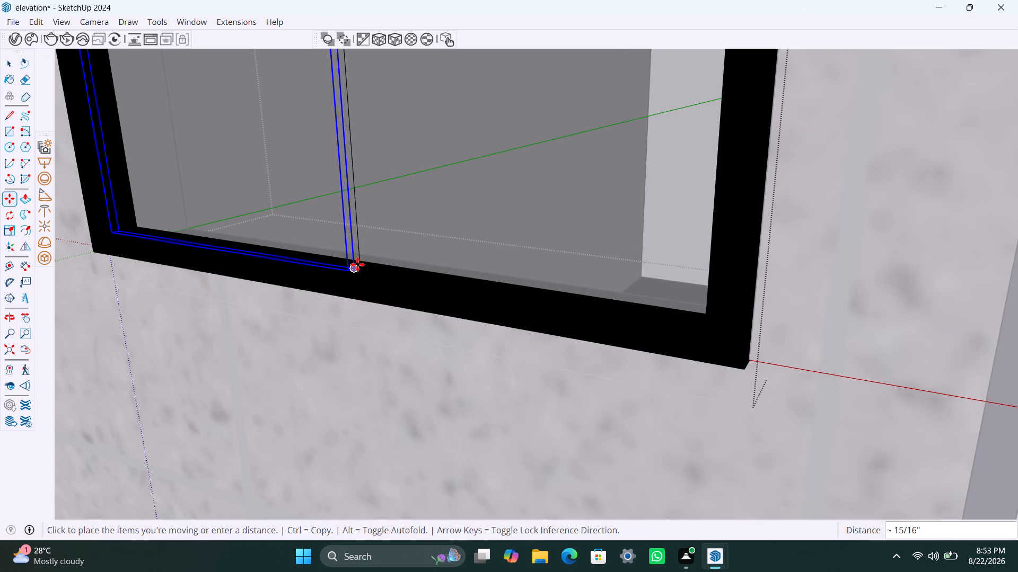
{"action": "scroll", "coordinate": [357, 263], "scroll_direction": "up", "scroll_amount": 11}
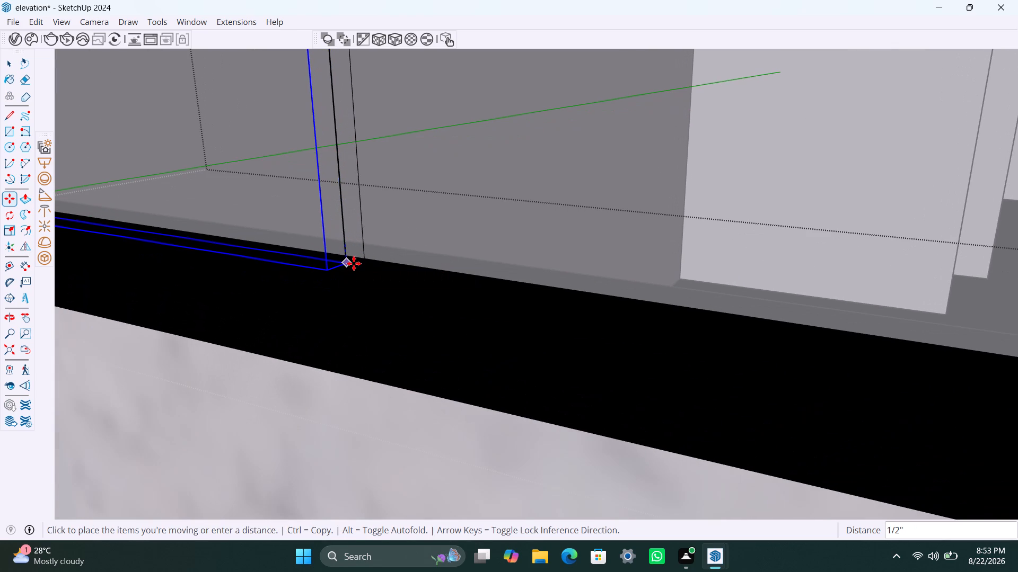
{"action": "left_click", "coordinate": [354, 263]}
{"action": "key", "text": "space"}
Shift the left glazed panel slightly down to seat it in the upper window's bottom frame, and exit the window component.
{"action": "scroll", "coordinate": [294, 295], "scroll_direction": "down", "scroll_amount": 20}
{"action": "scroll", "coordinate": [294, 295], "scroll_direction": "down", "scroll_amount": 2}
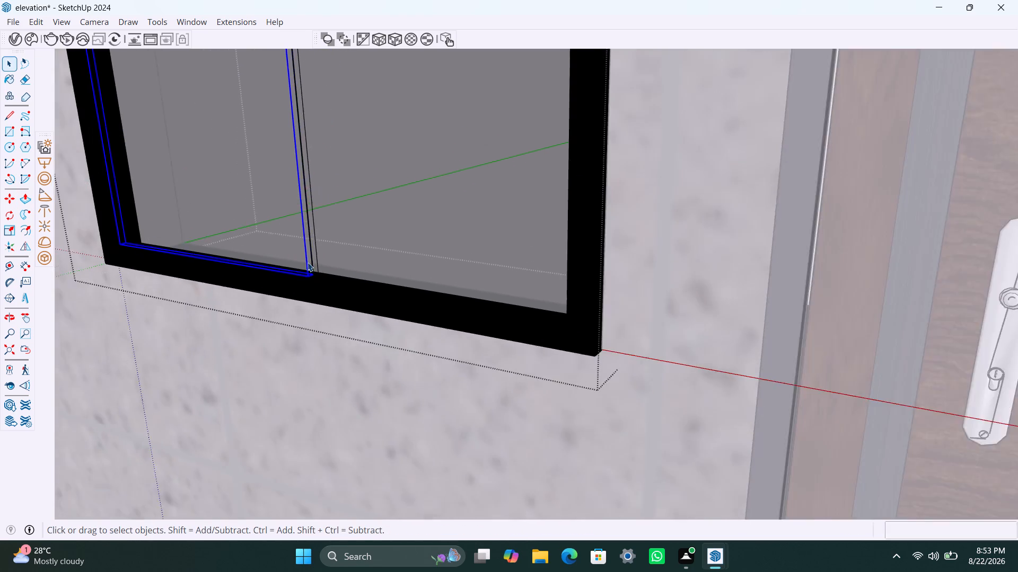
{"action": "scroll", "coordinate": [308, 262], "scroll_direction": "down", "scroll_amount": 20}
{"action": "scroll", "coordinate": [308, 262], "scroll_direction": "down", "scroll_amount": 1}
{"action": "middle_click_drag", "start_coordinate": [294, 262], "coordinate": [380, 194]}
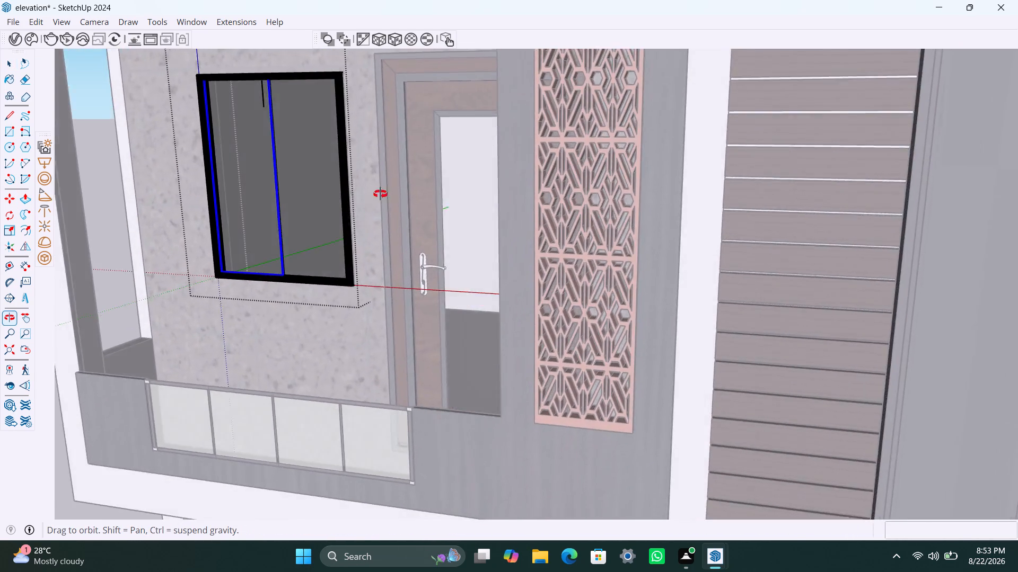
{"action": "middle_click_drag", "start_coordinate": [380, 194], "coordinate": [402, 93]}
{"action": "scroll", "coordinate": [276, 159], "scroll_direction": "down", "scroll_amount": 3}
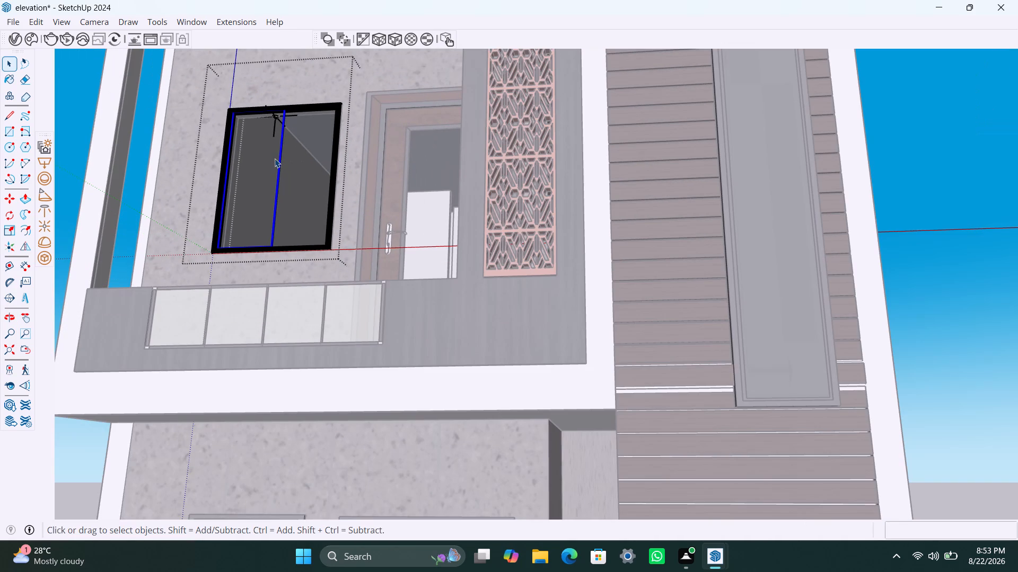
{"action": "left_click", "coordinate": [275, 158]}
{"action": "middle_click_drag", "start_coordinate": [234, 230], "coordinate": [236, 309]}
{"action": "scroll", "coordinate": [205, 235], "scroll_direction": "up", "scroll_amount": 9}
{"action": "middle_click_drag", "start_coordinate": [218, 233], "coordinate": [220, 297]}
{"action": "scroll", "coordinate": [212, 256], "scroll_direction": "up", "scroll_amount": 4}
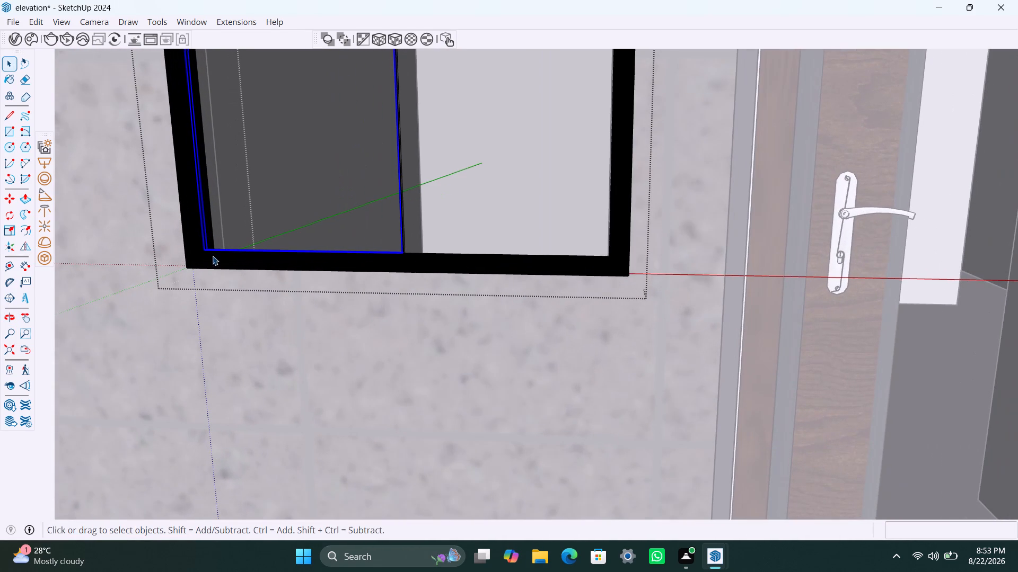
{"action": "middle_click_drag", "start_coordinate": [378, 254], "coordinate": [270, 261]}
{"action": "scroll", "coordinate": [393, 262], "scroll_direction": "up", "scroll_amount": 8}
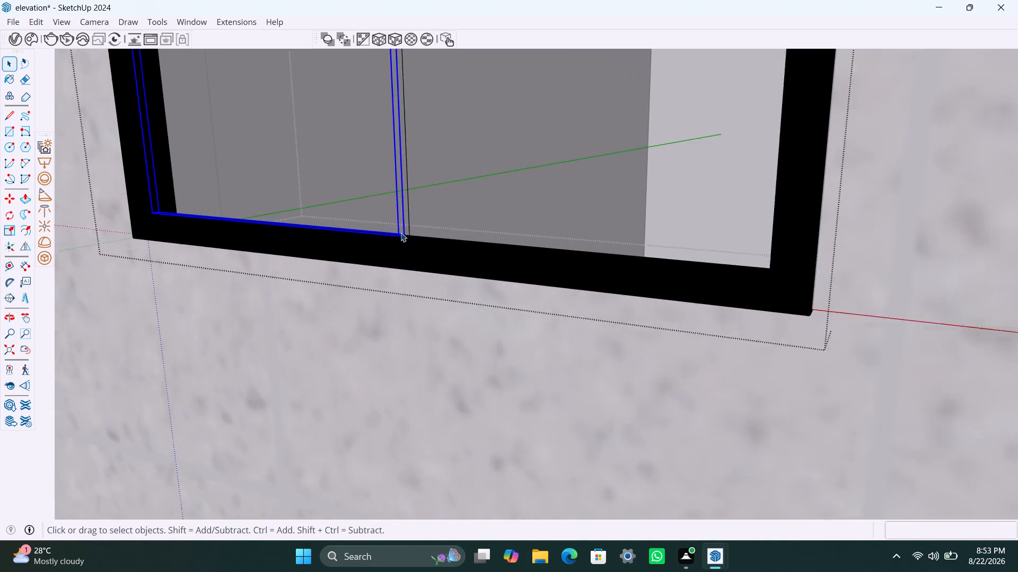
{"action": "key", "text": "m"}
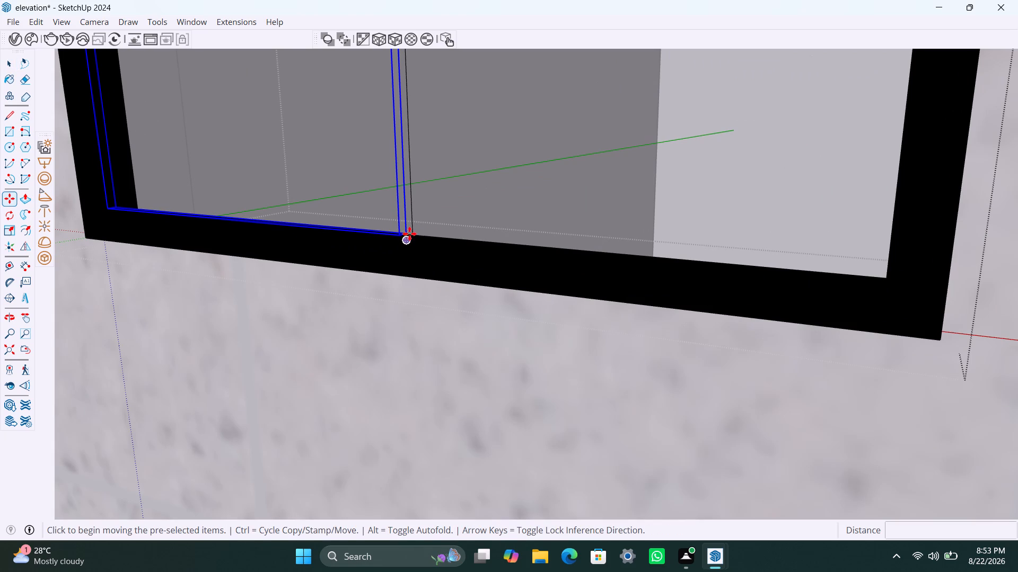
{"action": "left_click", "coordinate": [409, 234]}
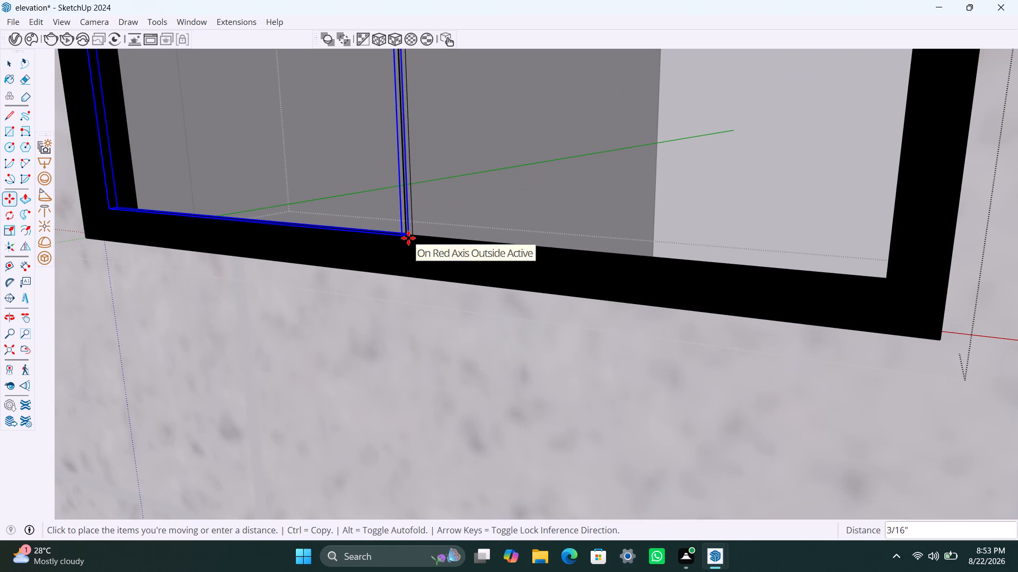
{"action": "scroll", "coordinate": [405, 238], "scroll_direction": "up", "scroll_amount": 18}
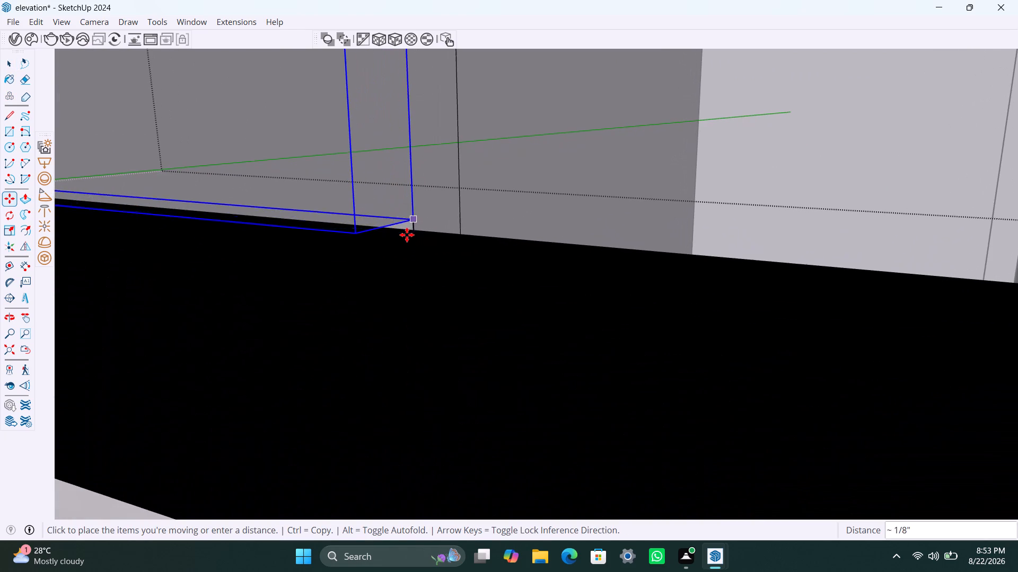
{"action": "left_click", "coordinate": [409, 245]}
{"action": "key", "text": "space"}
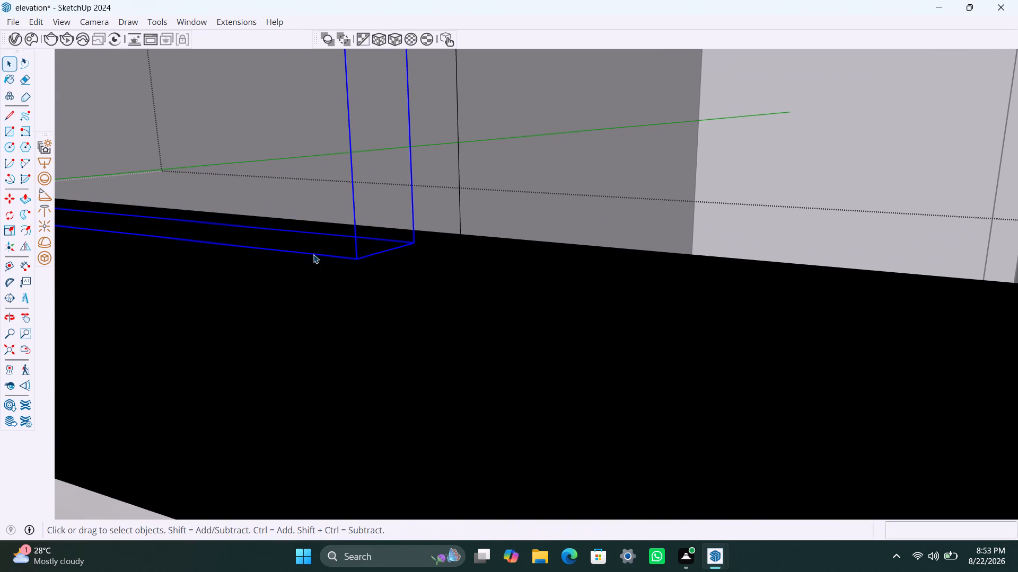
{"action": "scroll", "coordinate": [316, 238], "scroll_direction": "down", "scroll_amount": 20}
{"action": "scroll", "coordinate": [316, 238], "scroll_direction": "down", "scroll_amount": 20}
{"action": "scroll", "coordinate": [316, 238], "scroll_direction": "down", "scroll_amount": 15}
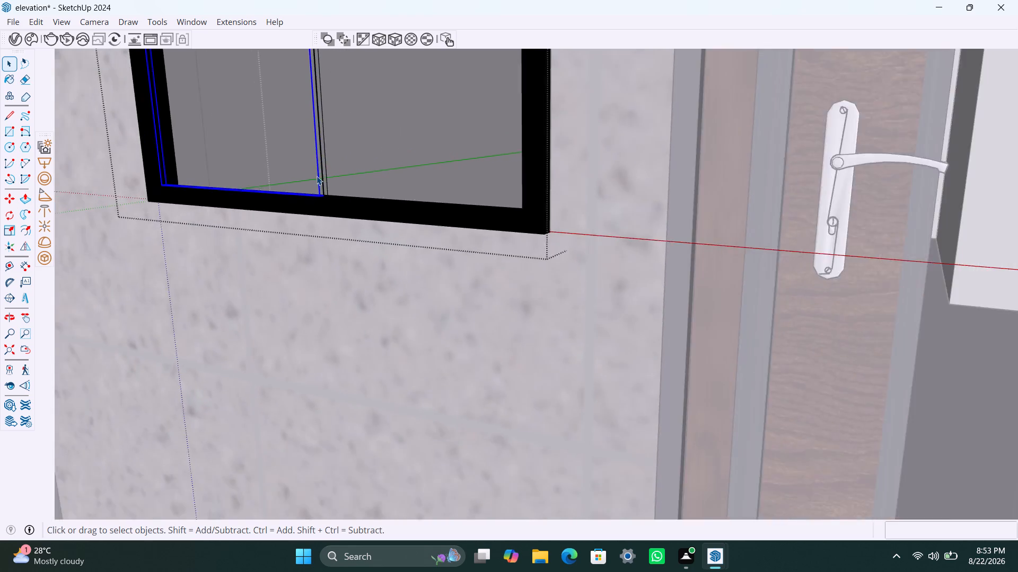
{"action": "scroll", "coordinate": [317, 176], "scroll_direction": "down", "scroll_amount": 15}
{"action": "scroll", "coordinate": [296, 182], "scroll_direction": "down", "scroll_amount": 16}
{"action": "scroll", "coordinate": [308, 129], "scroll_direction": "down", "scroll_amount": 4}
{"action": "middle_click_drag", "start_coordinate": [304, 162], "coordinate": [304, 163]}
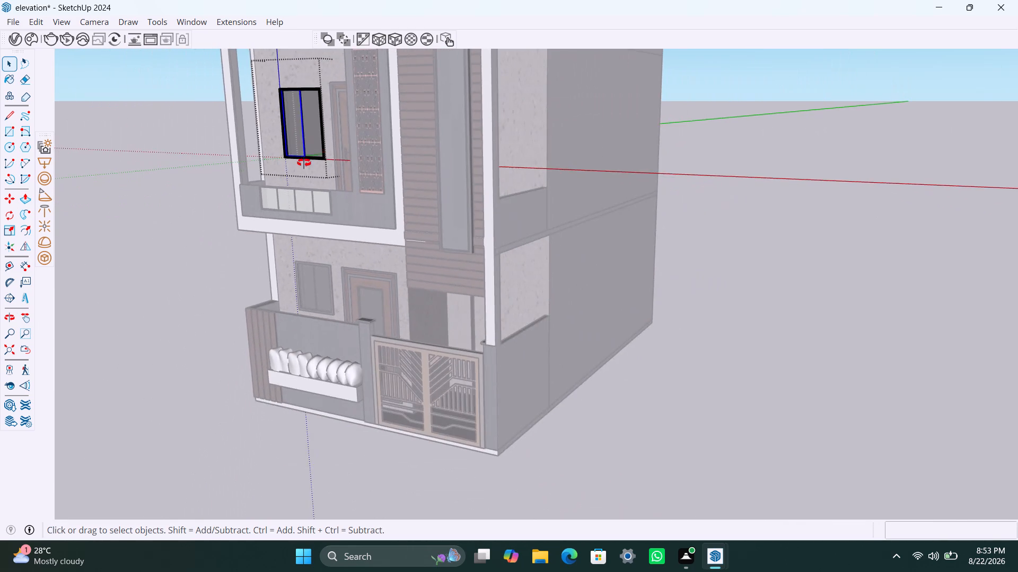
{"action": "middle_click_drag", "start_coordinate": [304, 163], "coordinate": [402, 101]}
{"action": "left_click", "coordinate": [558, 171]}
Inside the ground-floor window component, move the left glazed panel about 6' 13/16" sideways along the red axis, out of its frame.
{"action": "scroll", "coordinate": [138, 254], "scroll_direction": "down", "scroll_amount": 3}
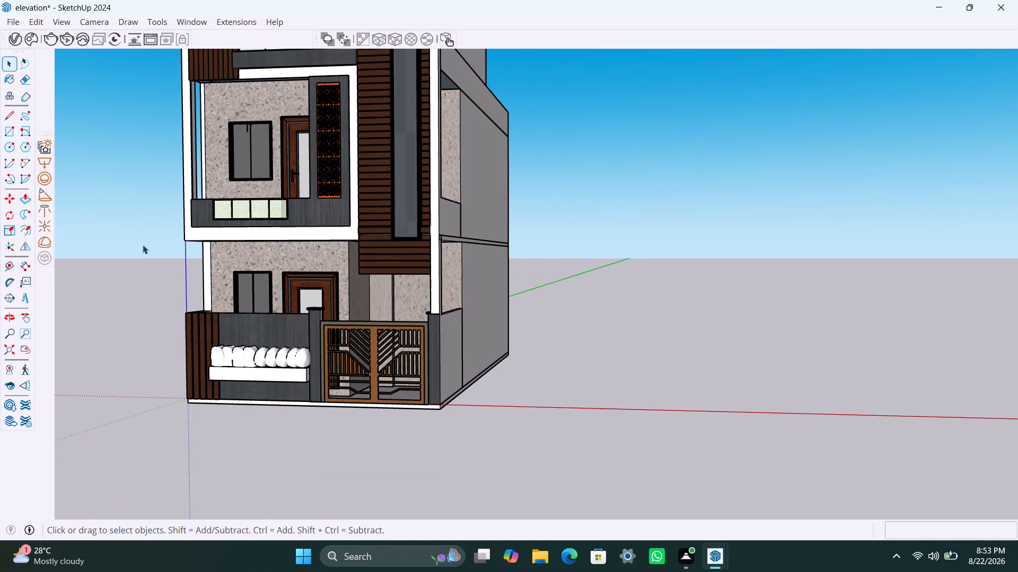
{"action": "left_click", "coordinate": [250, 293]}
{"action": "triple_click", "coordinate": [245, 294]}
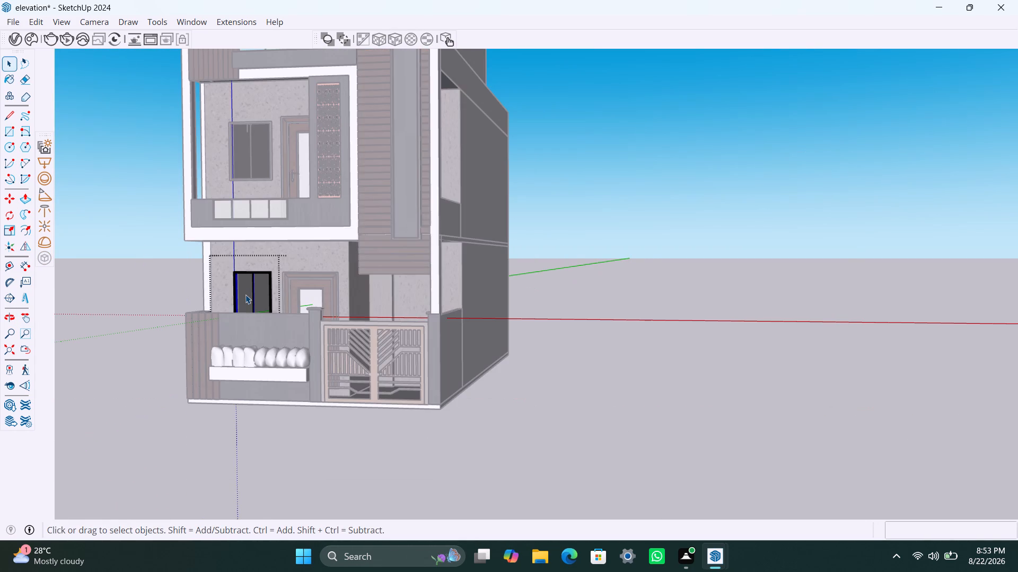
{"action": "key", "text": "m"}
{"action": "left_click", "coordinate": [245, 294]}
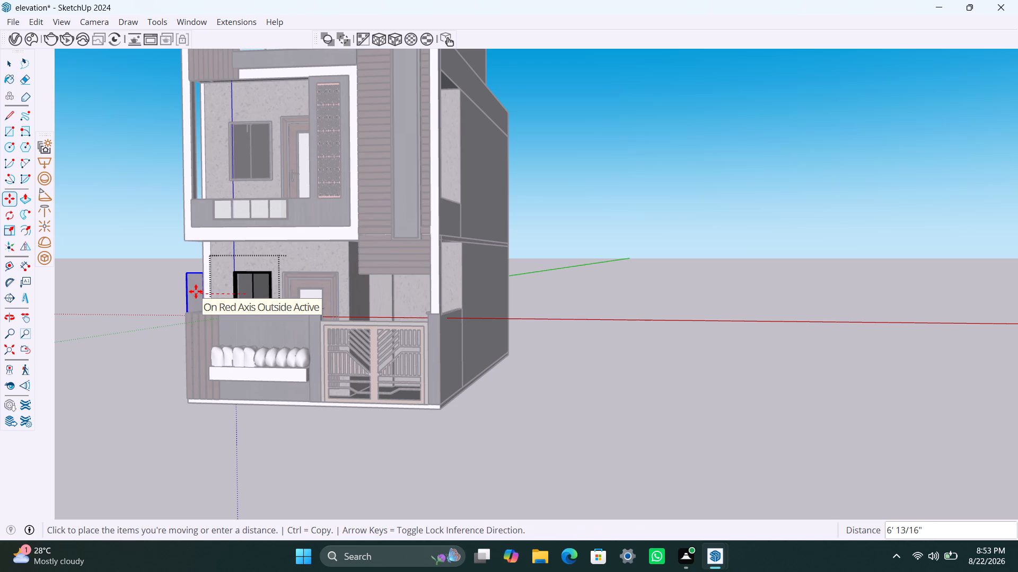
{"action": "left_click", "coordinate": [196, 291]}
{"action": "key", "text": "space"}
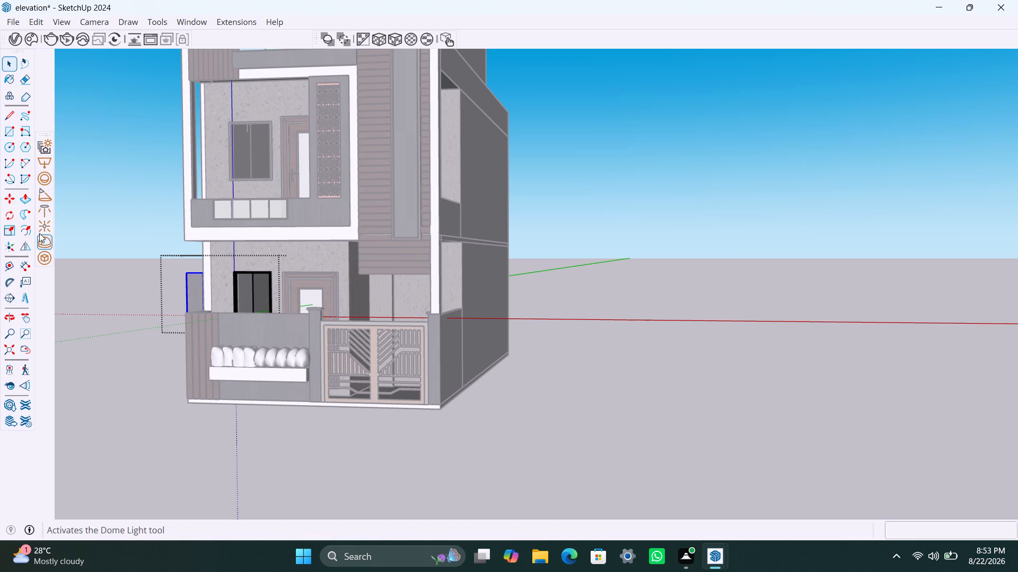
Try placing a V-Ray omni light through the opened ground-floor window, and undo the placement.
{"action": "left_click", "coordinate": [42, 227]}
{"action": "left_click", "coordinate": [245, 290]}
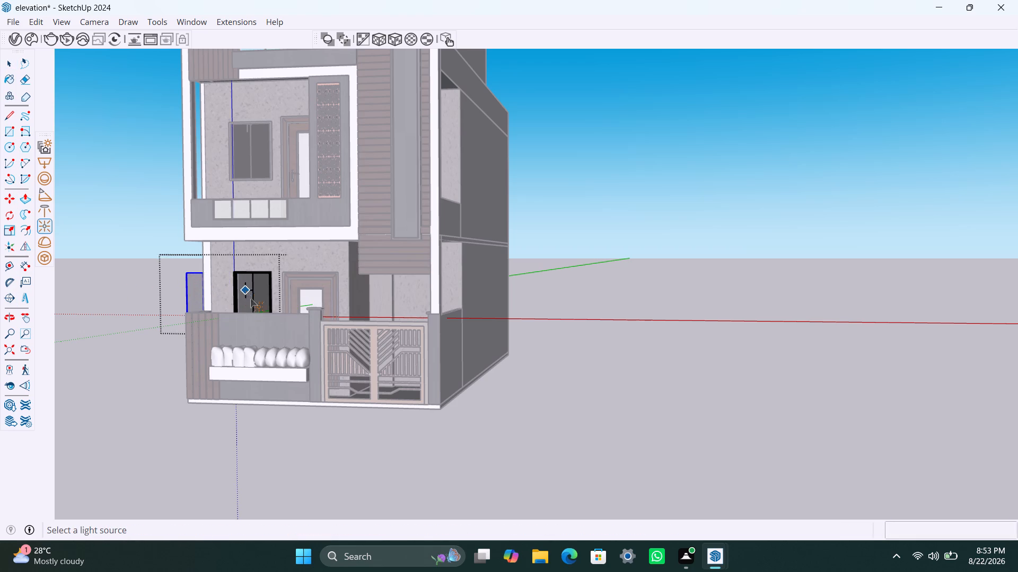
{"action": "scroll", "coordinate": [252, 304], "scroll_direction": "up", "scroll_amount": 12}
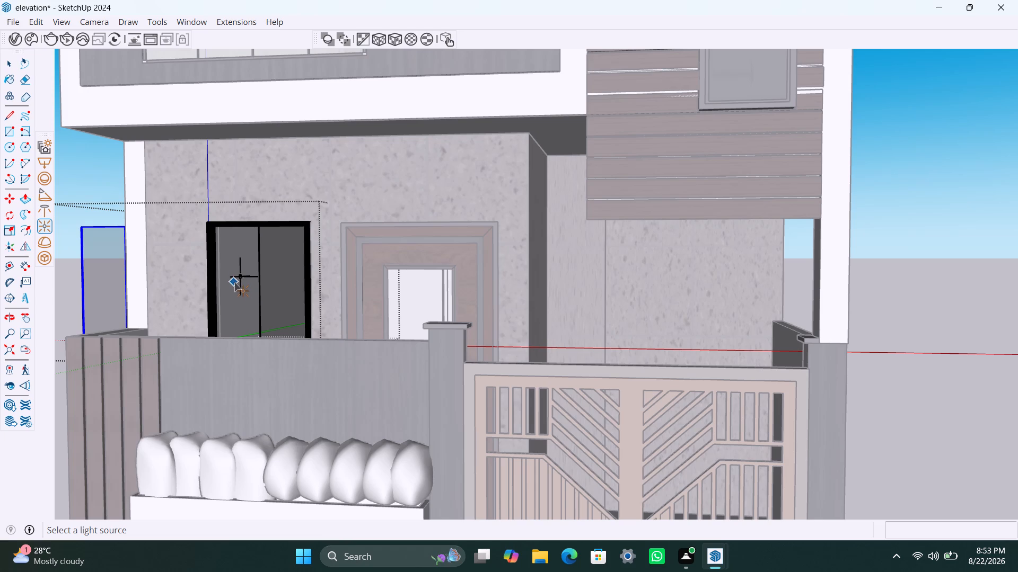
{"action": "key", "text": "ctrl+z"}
Place a V-Ray omni light through the opened left half of the ground-floor window, viewed from an angle.
{"action": "scroll", "coordinate": [240, 284], "scroll_direction": "up", "scroll_amount": 4}
{"action": "middle_click_drag", "start_coordinate": [242, 302], "coordinate": [355, 318]}
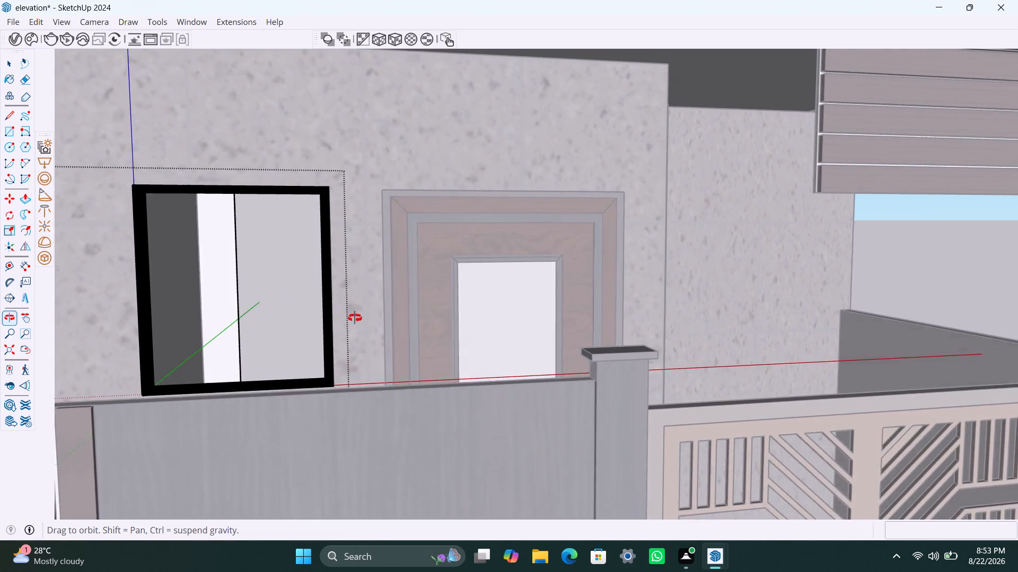
{"action": "middle_click_drag", "start_coordinate": [355, 318], "coordinate": [388, 319]}
{"action": "left_click", "coordinate": [225, 305]}
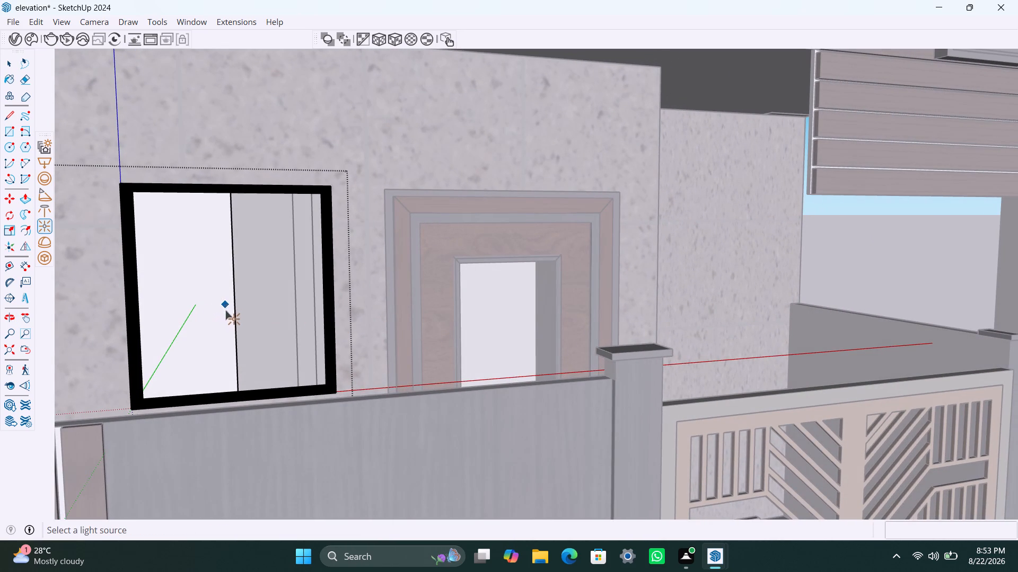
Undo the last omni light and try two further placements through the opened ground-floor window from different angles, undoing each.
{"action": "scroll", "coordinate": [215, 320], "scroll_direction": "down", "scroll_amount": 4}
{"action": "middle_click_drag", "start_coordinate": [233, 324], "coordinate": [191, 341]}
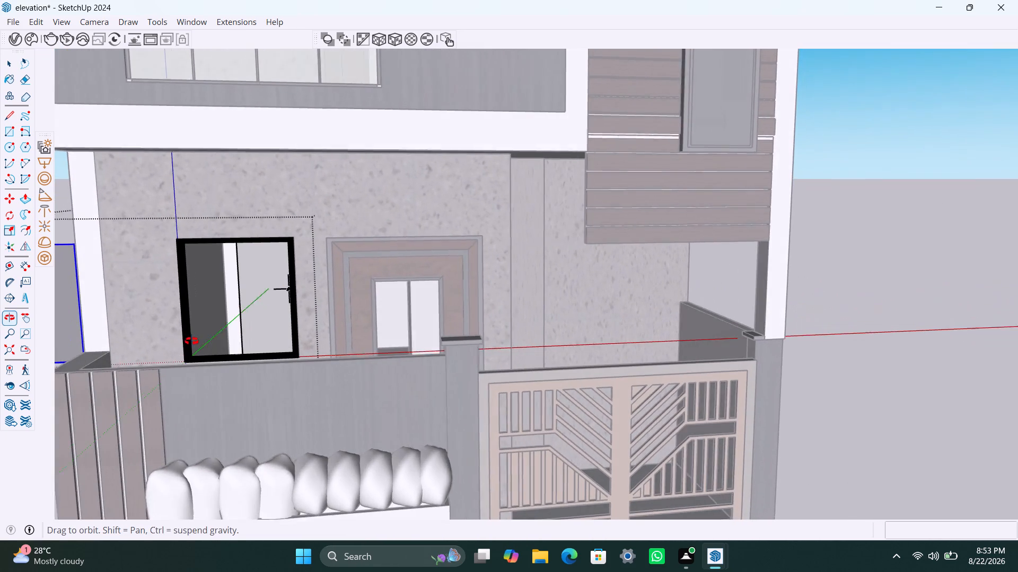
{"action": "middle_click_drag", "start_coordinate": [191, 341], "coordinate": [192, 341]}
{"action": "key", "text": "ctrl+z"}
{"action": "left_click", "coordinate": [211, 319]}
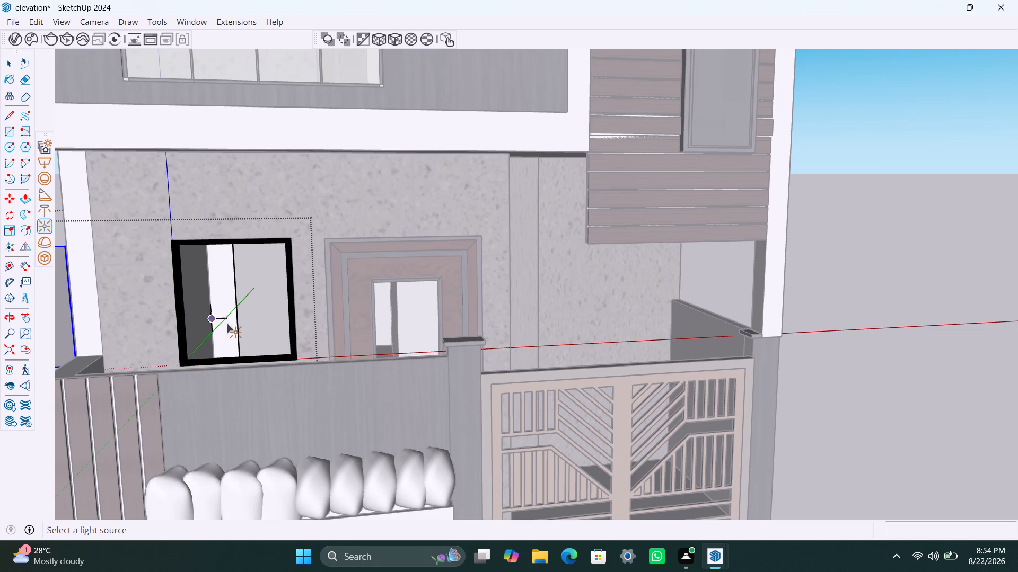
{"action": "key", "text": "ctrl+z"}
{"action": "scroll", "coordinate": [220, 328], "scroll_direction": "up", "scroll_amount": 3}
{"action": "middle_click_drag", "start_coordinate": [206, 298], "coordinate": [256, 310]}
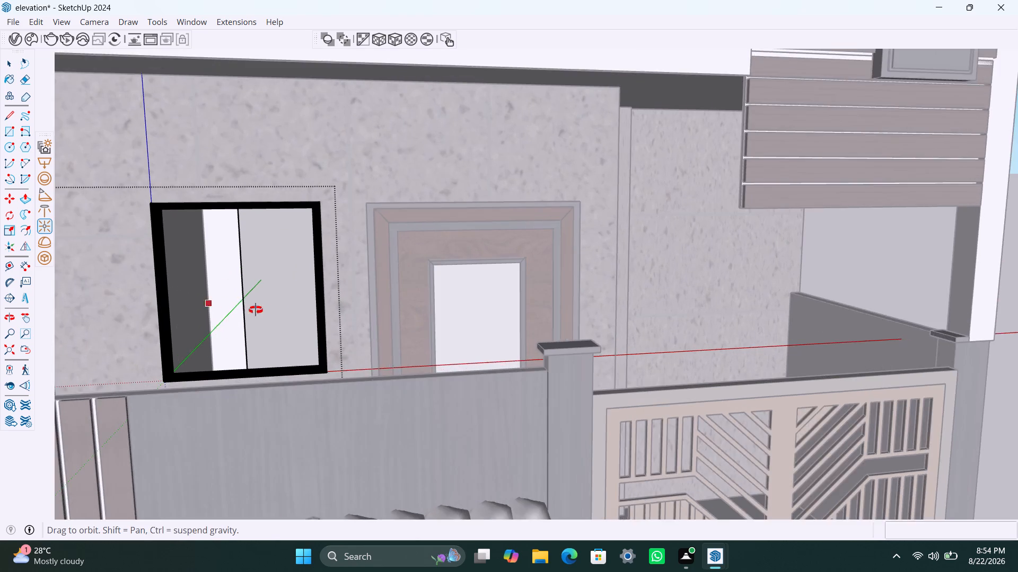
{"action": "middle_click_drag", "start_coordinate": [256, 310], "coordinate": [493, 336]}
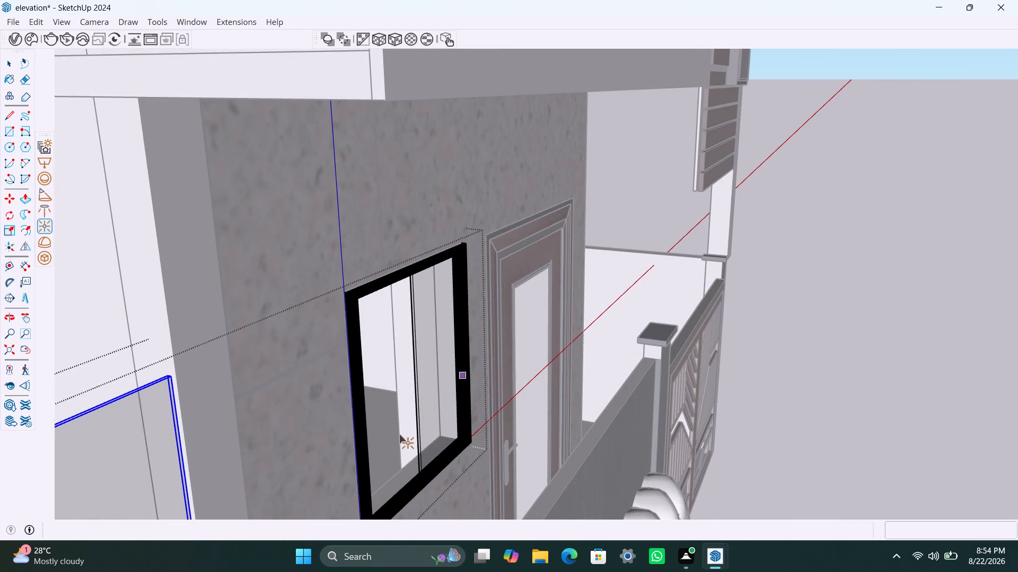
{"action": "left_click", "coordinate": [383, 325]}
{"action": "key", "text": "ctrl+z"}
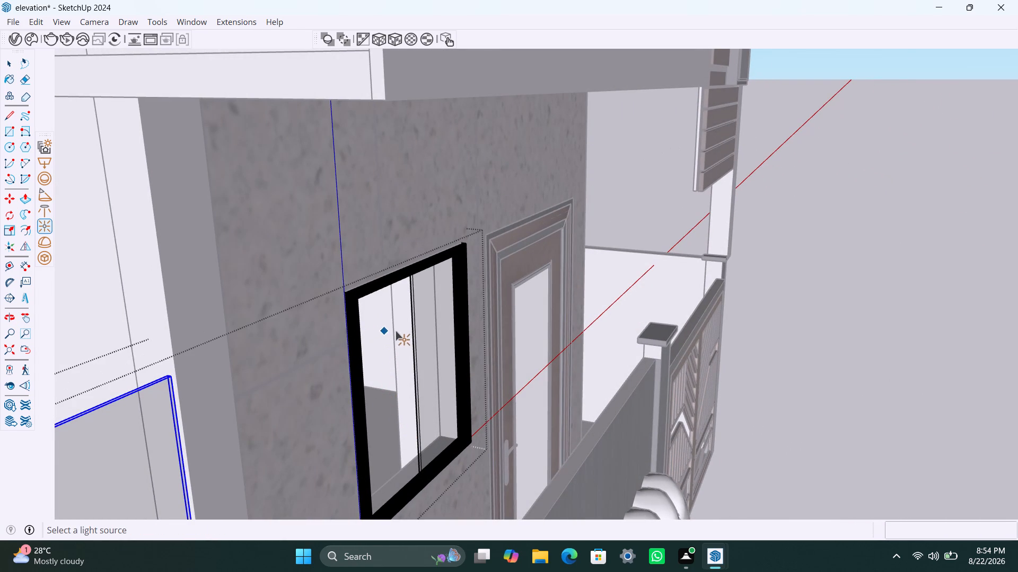
Place two V-Ray omni lights through the opened left half of the ground-floor window, one from a steep side view and one from nearer the front.
{"action": "left_click", "coordinate": [396, 330]}
{"action": "scroll", "coordinate": [383, 369], "scroll_direction": "down", "scroll_amount": 5}
{"action": "middle_click_drag", "start_coordinate": [383, 370], "coordinate": [308, 367]}
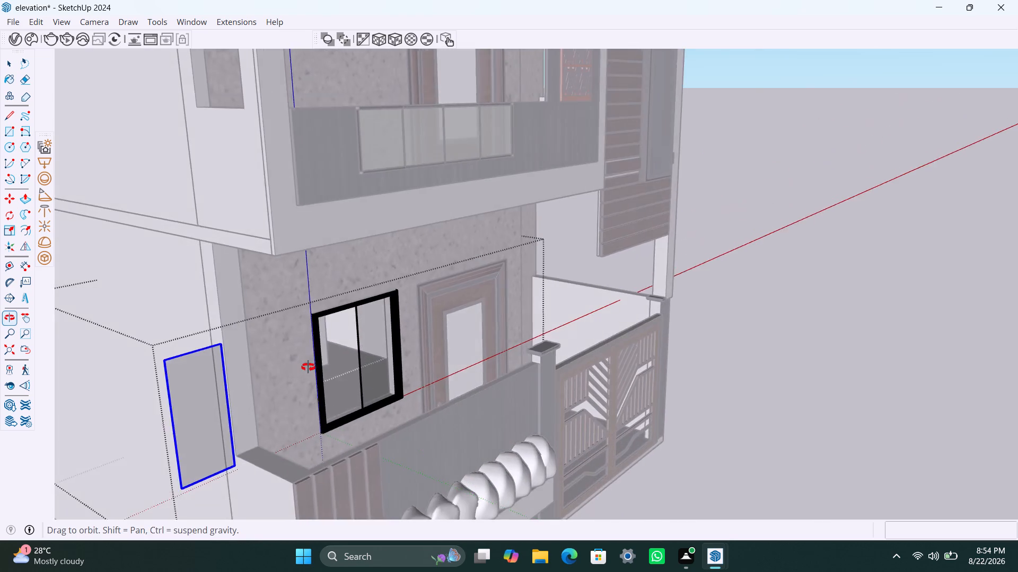
{"action": "middle_click_drag", "start_coordinate": [308, 367], "coordinate": [400, 380]}
{"action": "middle_click_drag", "start_coordinate": [391, 372], "coordinate": [213, 371]}
{"action": "scroll", "coordinate": [321, 335], "scroll_direction": "up", "scroll_amount": 2}
{"action": "middle_click_drag", "start_coordinate": [307, 339], "coordinate": [104, 361]}
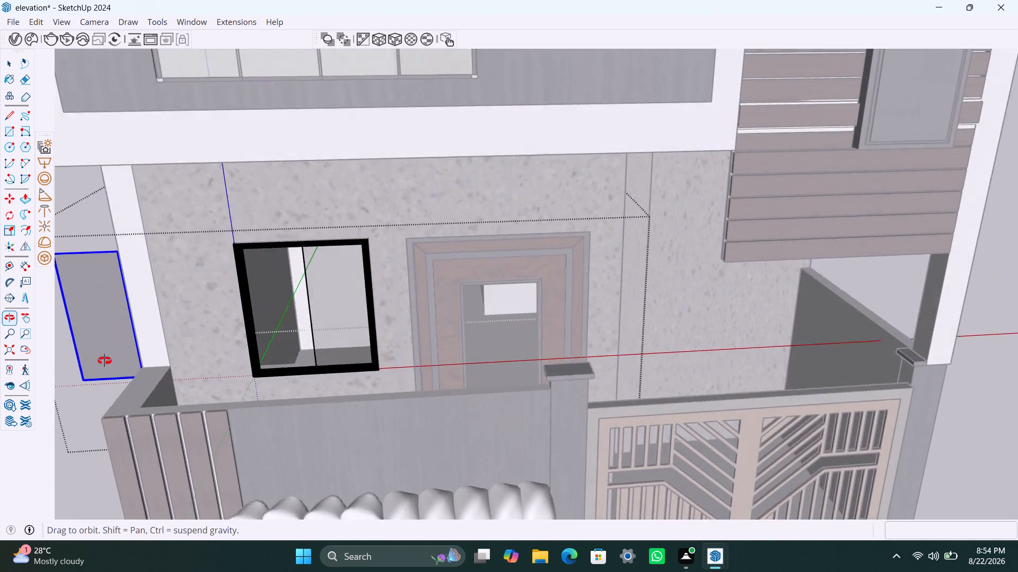
{"action": "middle_click_drag", "start_coordinate": [104, 361], "coordinate": [20, 361]}
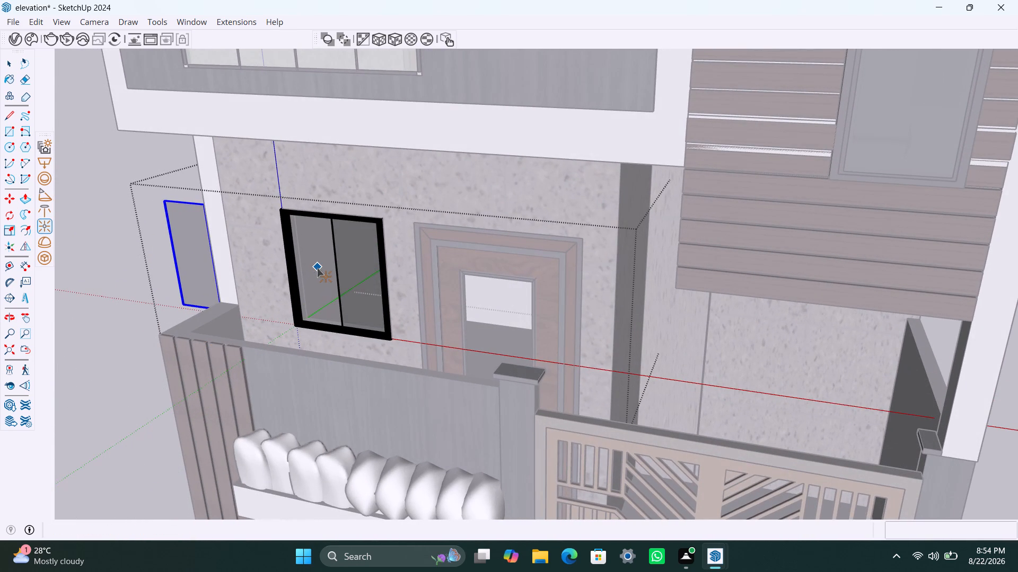
{"action": "left_click", "coordinate": [317, 268]}
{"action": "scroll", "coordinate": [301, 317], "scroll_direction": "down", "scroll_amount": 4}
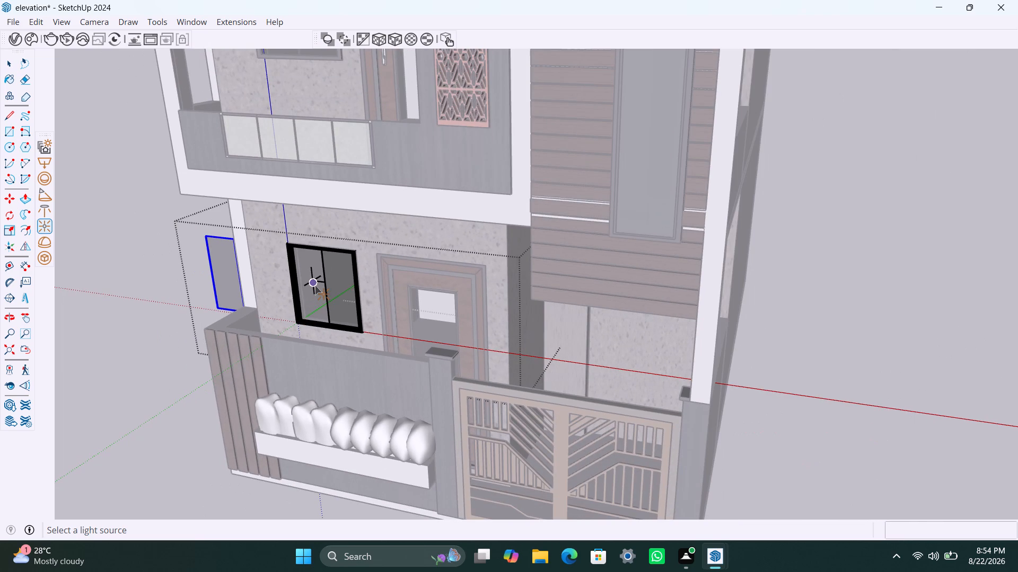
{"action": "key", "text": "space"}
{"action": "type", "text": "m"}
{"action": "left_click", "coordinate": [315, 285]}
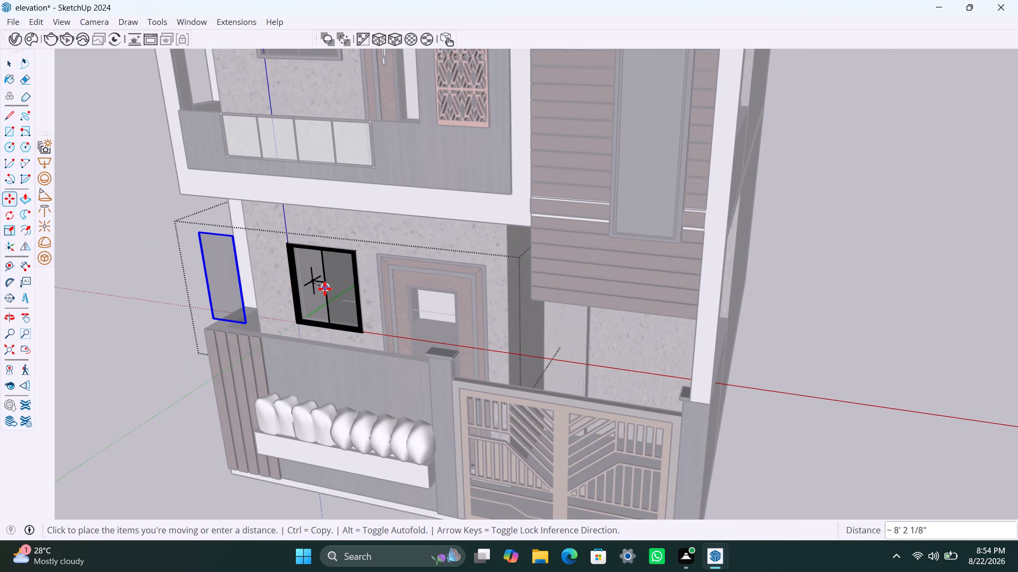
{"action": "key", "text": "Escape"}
Move the visible omni light in the ground-floor window about 2' 5 1/2" along the red axis, towards the window's right half.
{"action": "key", "text": "space"}
{"action": "left_click", "coordinate": [313, 283]}
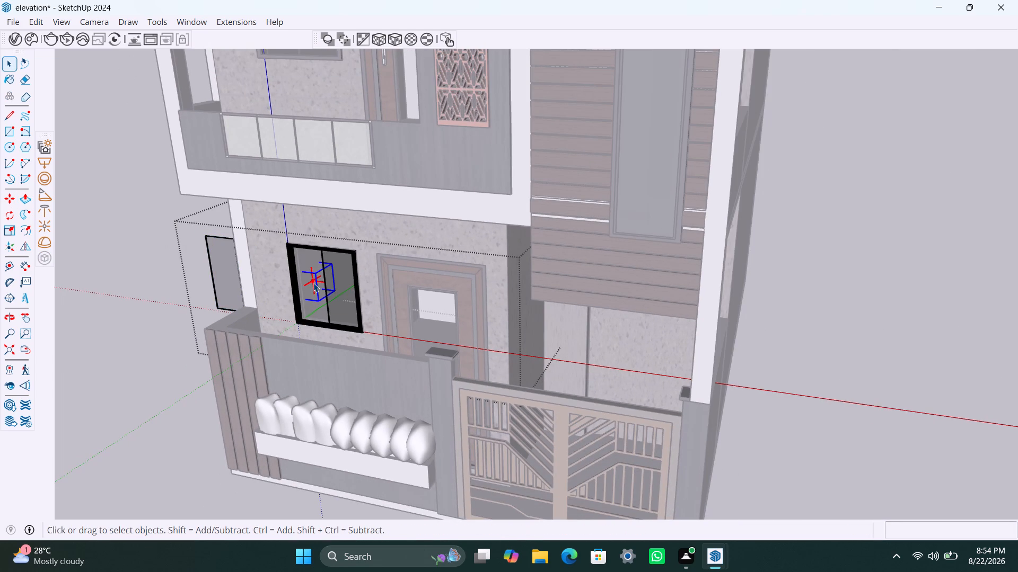
{"action": "key", "text": "m"}
{"action": "left_click", "coordinate": [313, 283]}
{"action": "key", "text": "Escape"}
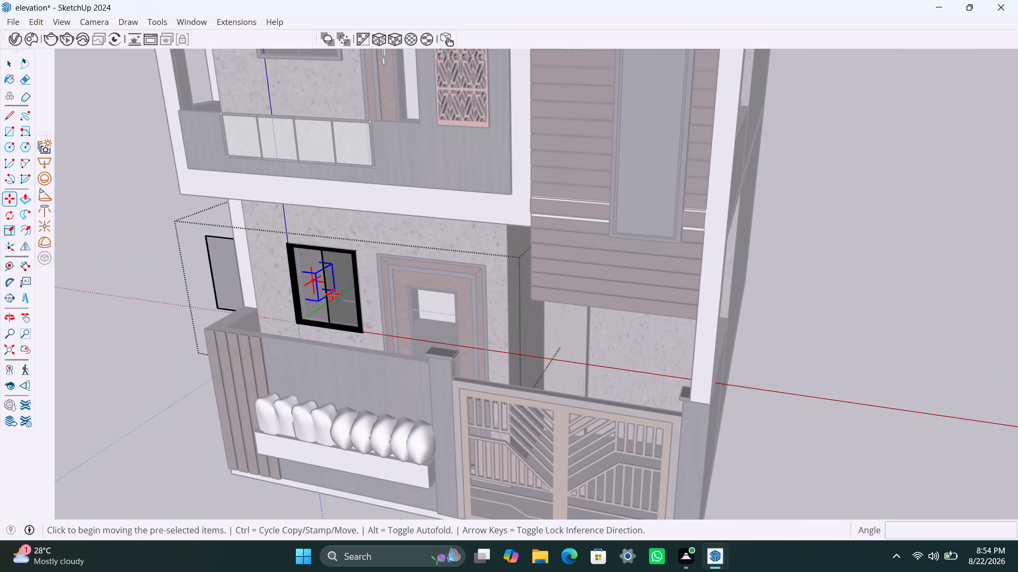
{"action": "key", "text": "space"}
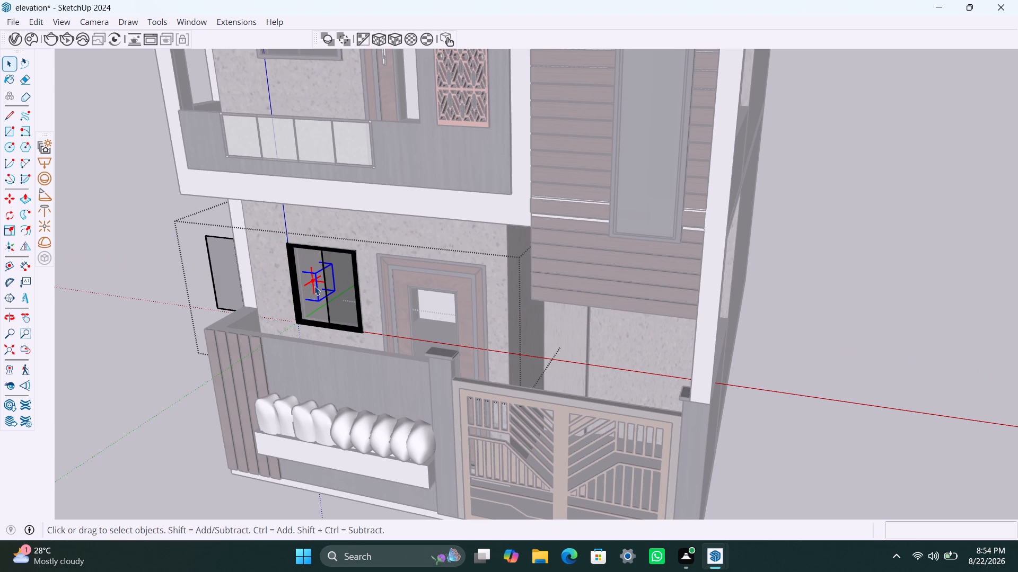
{"action": "key", "text": "m"}
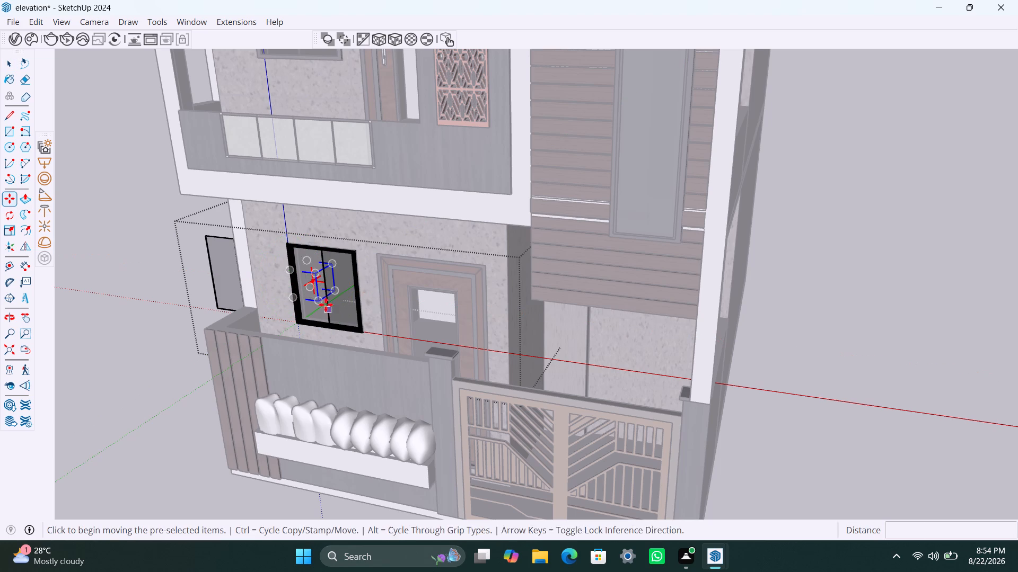
{"action": "left_click", "coordinate": [324, 303]}
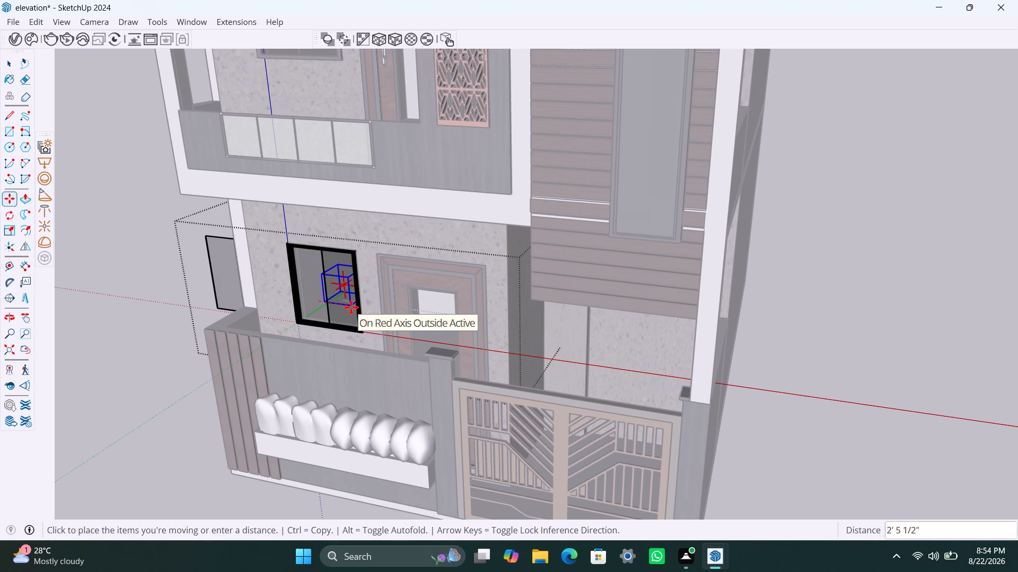
{"action": "left_click", "coordinate": [351, 307]}
{"action": "key", "text": "space"}
Move the left glazed panel about 6' 9/16" along the red axis back into the ground-floor window frame, and exit the window component.
{"action": "scroll", "coordinate": [289, 303], "scroll_direction": "down", "scroll_amount": 5}
{"action": "middle_click_drag", "start_coordinate": [260, 326], "coordinate": [301, 302]}
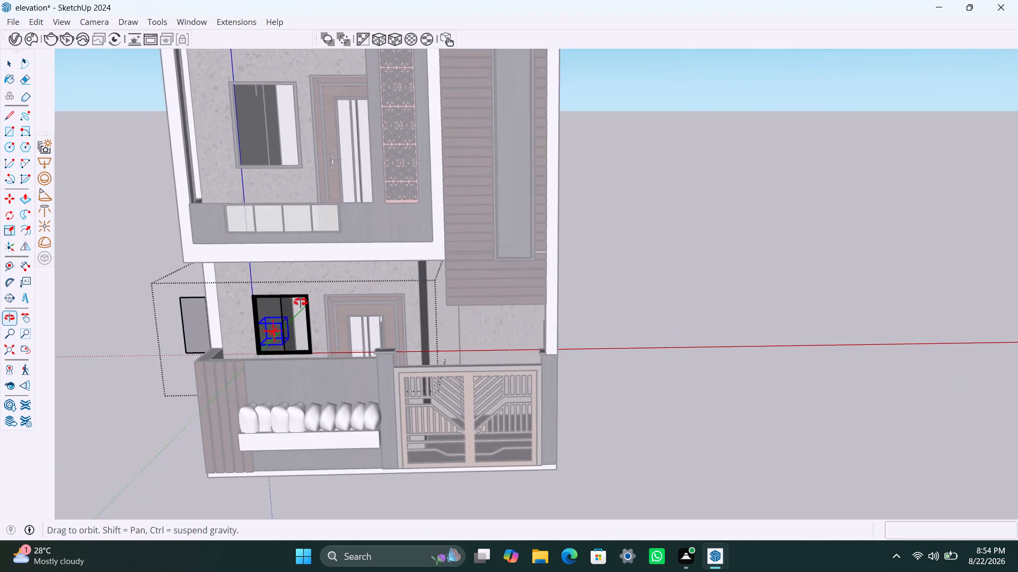
{"action": "middle_click_drag", "start_coordinate": [301, 302], "coordinate": [293, 304]}
{"action": "left_click", "coordinate": [236, 307]}
{"action": "key", "text": "m"}
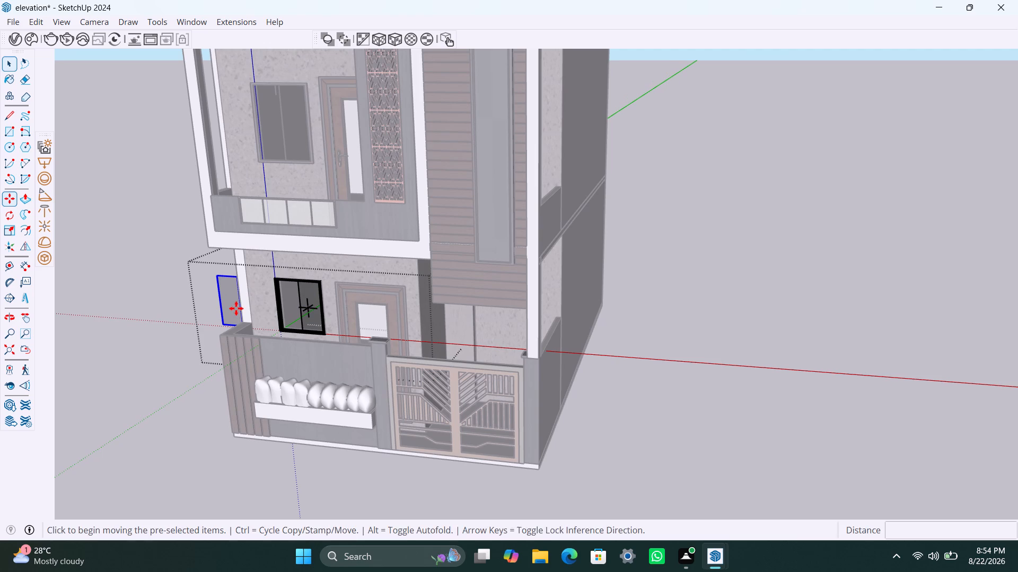
{"action": "left_click", "coordinate": [235, 306]}
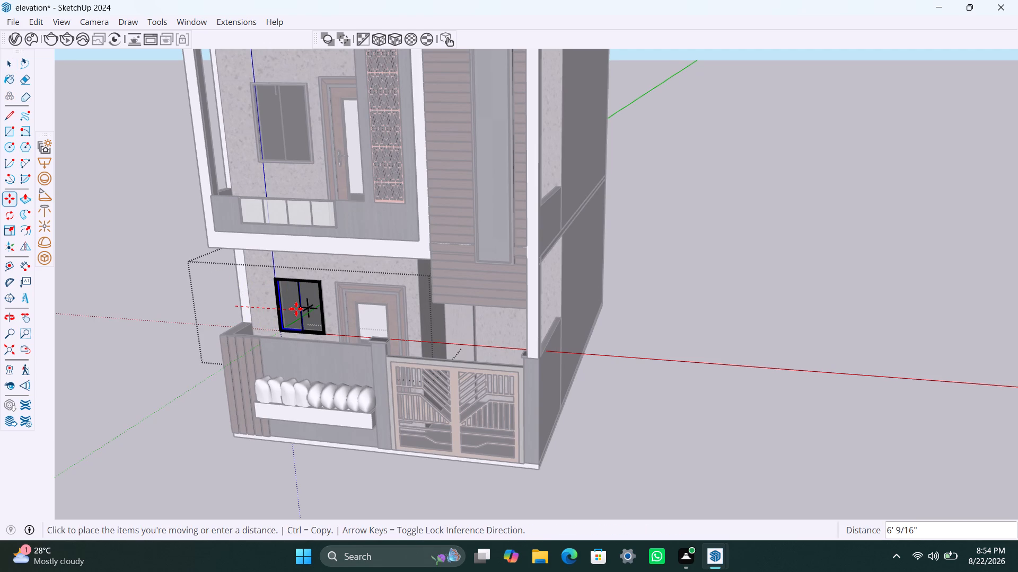
{"action": "left_click", "coordinate": [296, 309]}
{"action": "key", "text": "space"}
{"action": "left_click", "coordinate": [697, 257]}
Examine how the glazed panel sits against the bottom frame of the ground-floor window.
{"action": "scroll", "coordinate": [251, 309], "scroll_direction": "down", "scroll_amount": 2}
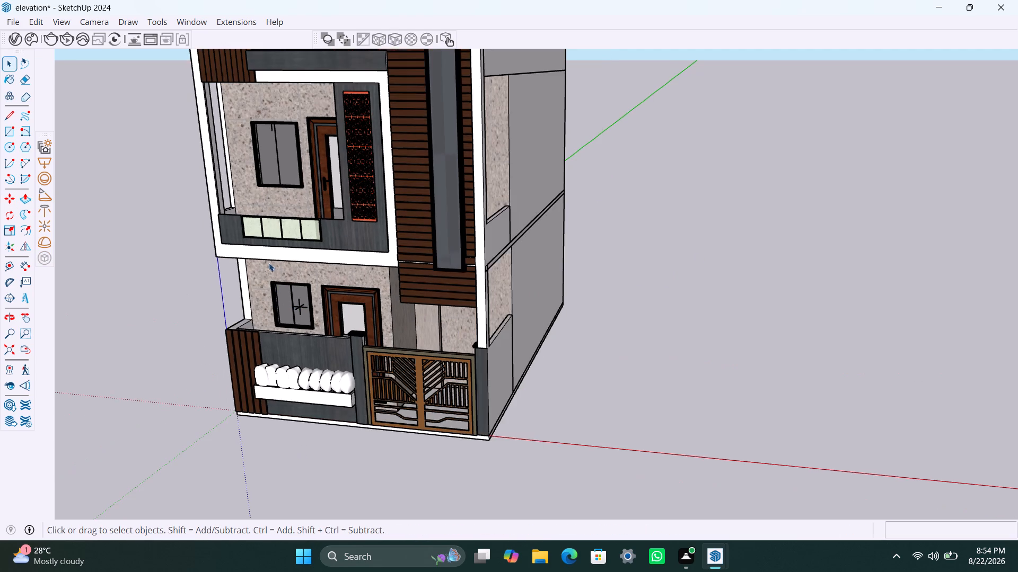
{"action": "scroll", "coordinate": [280, 308], "scroll_direction": "up", "scroll_amount": 19}
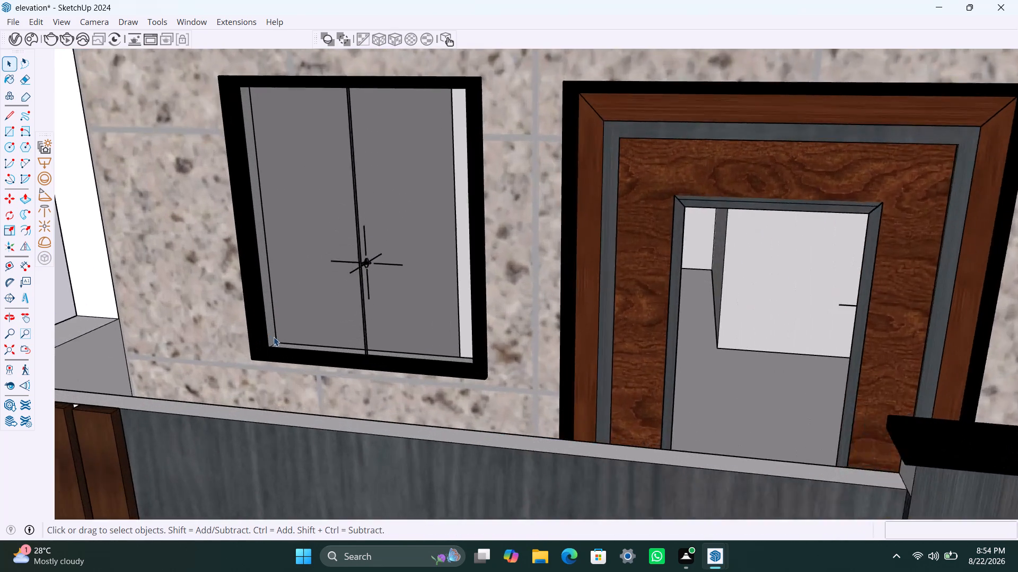
{"action": "scroll", "coordinate": [302, 348], "scroll_direction": "up", "scroll_amount": 3}
{"action": "middle_click_drag", "start_coordinate": [298, 331], "coordinate": [220, 358]}
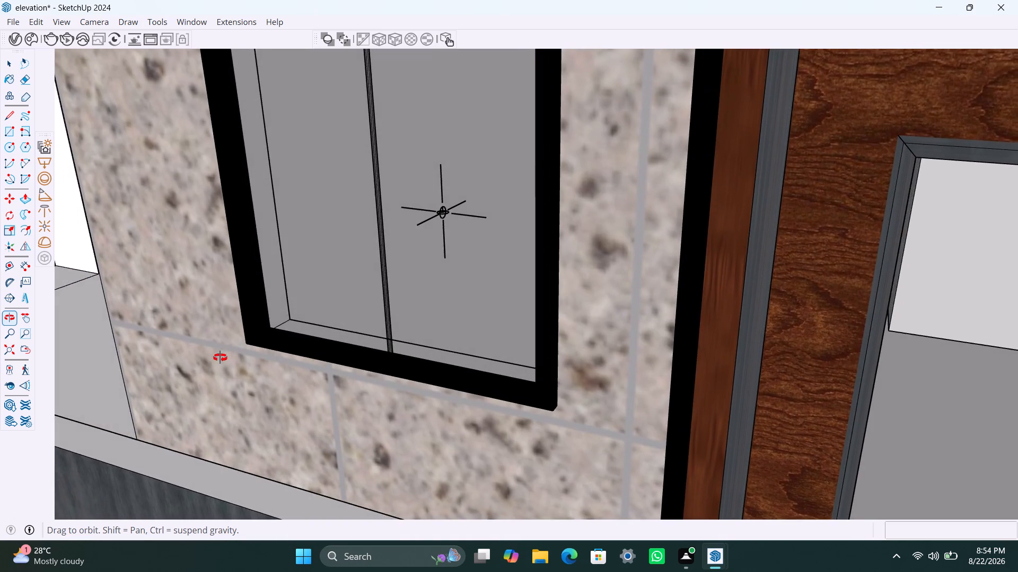
{"action": "middle_click_drag", "start_coordinate": [220, 358], "coordinate": [201, 359]}
{"action": "scroll", "coordinate": [344, 359], "scroll_direction": "up", "scroll_amount": 13}
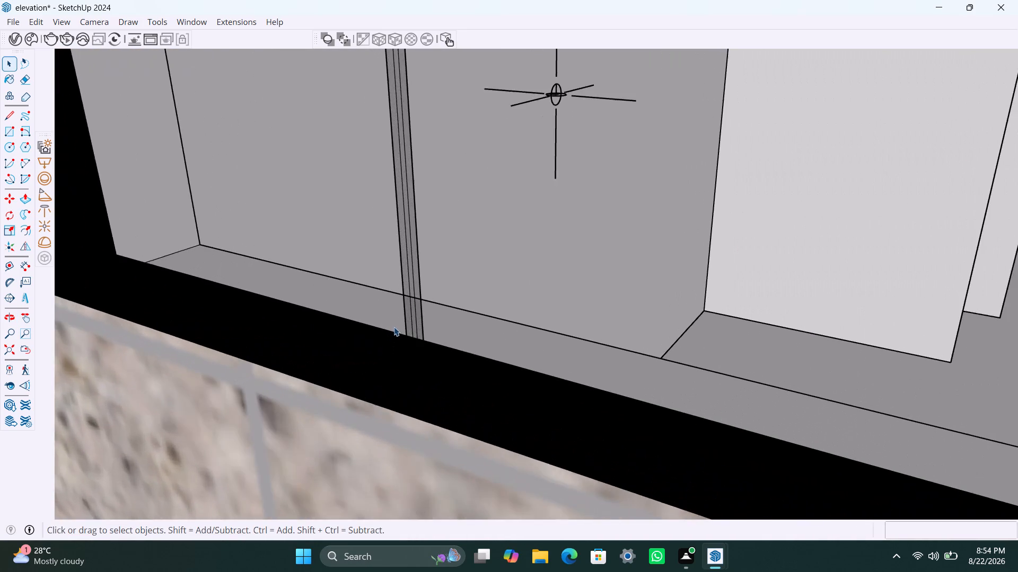
{"action": "scroll", "coordinate": [394, 327], "scroll_direction": "up", "scroll_amount": 12}
{"action": "scroll", "coordinate": [422, 333], "scroll_direction": "down", "scroll_amount": 14}
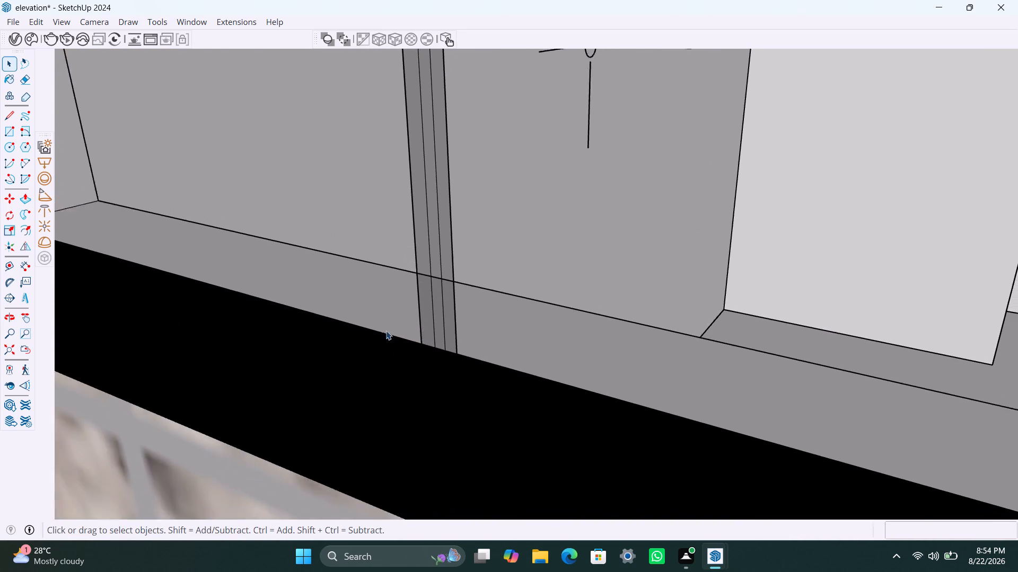
{"action": "scroll", "coordinate": [386, 330], "scroll_direction": "down", "scroll_amount": 20}
{"action": "scroll", "coordinate": [386, 330], "scroll_direction": "down", "scroll_amount": 20}
{"action": "scroll", "coordinate": [386, 330], "scroll_direction": "down", "scroll_amount": 13}
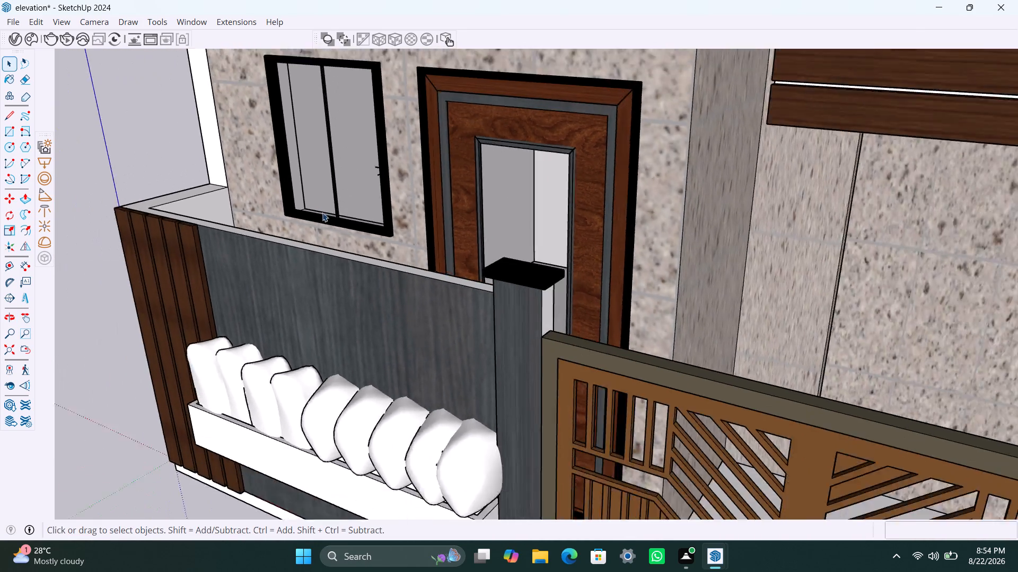
Examine the whole house front from a distance and from several angles.
{"action": "scroll", "coordinate": [322, 212], "scroll_direction": "down", "scroll_amount": 18}
{"action": "middle_click_drag", "start_coordinate": [313, 188], "coordinate": [446, 101]}
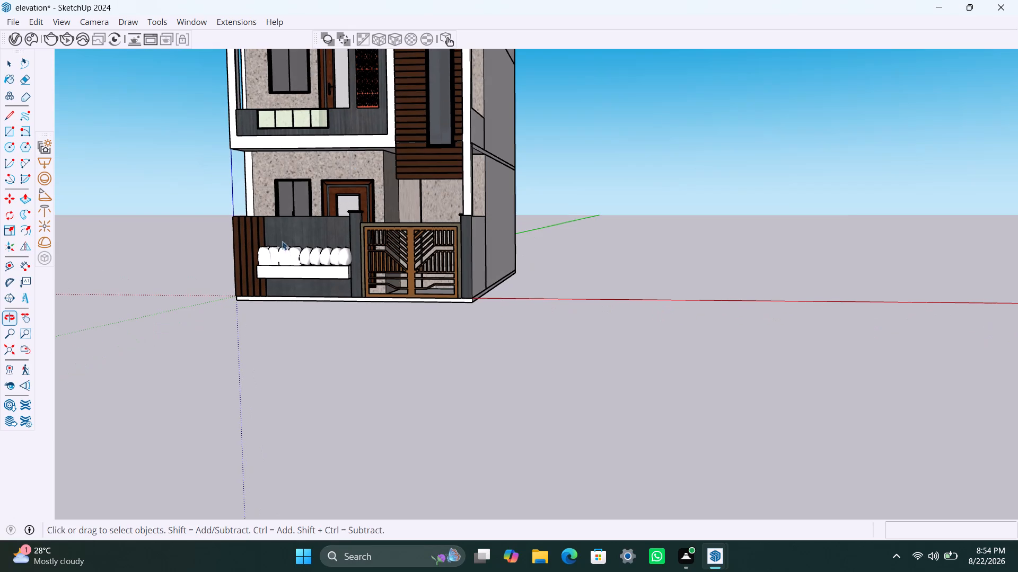
{"action": "middle_click_drag", "start_coordinate": [274, 172], "coordinate": [383, 218]}
{"action": "scroll", "coordinate": [261, 165], "scroll_direction": "down", "scroll_amount": 4}
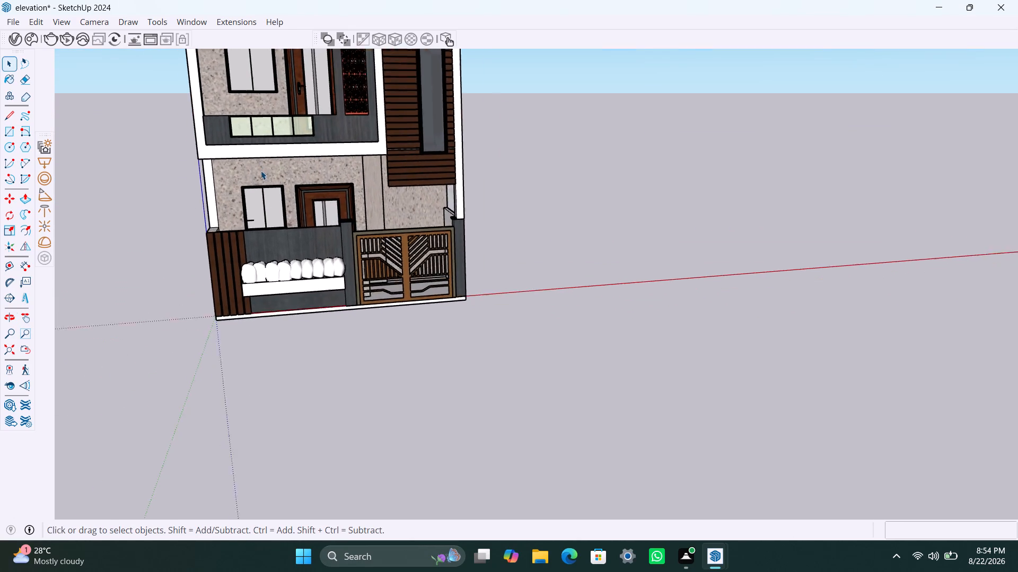
{"action": "scroll", "coordinate": [261, 171], "scroll_direction": "down", "scroll_amount": 3}
{"action": "middle_click_drag", "start_coordinate": [265, 154], "coordinate": [230, 184]}
{"action": "scroll", "coordinate": [270, 222], "scroll_direction": "up", "scroll_amount": 3}
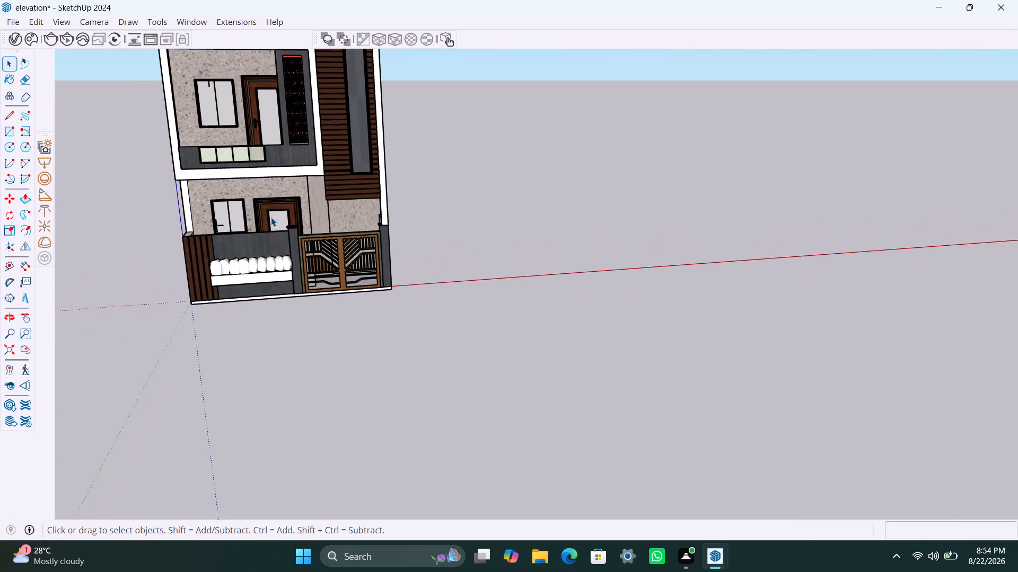
{"action": "middle_click_drag", "start_coordinate": [269, 209], "coordinate": [222, 214]}
{"action": "scroll", "coordinate": [302, 196], "scroll_direction": "down", "scroll_amount": 5}
{"action": "middle_click_drag", "start_coordinate": [331, 209], "coordinate": [249, 213]}
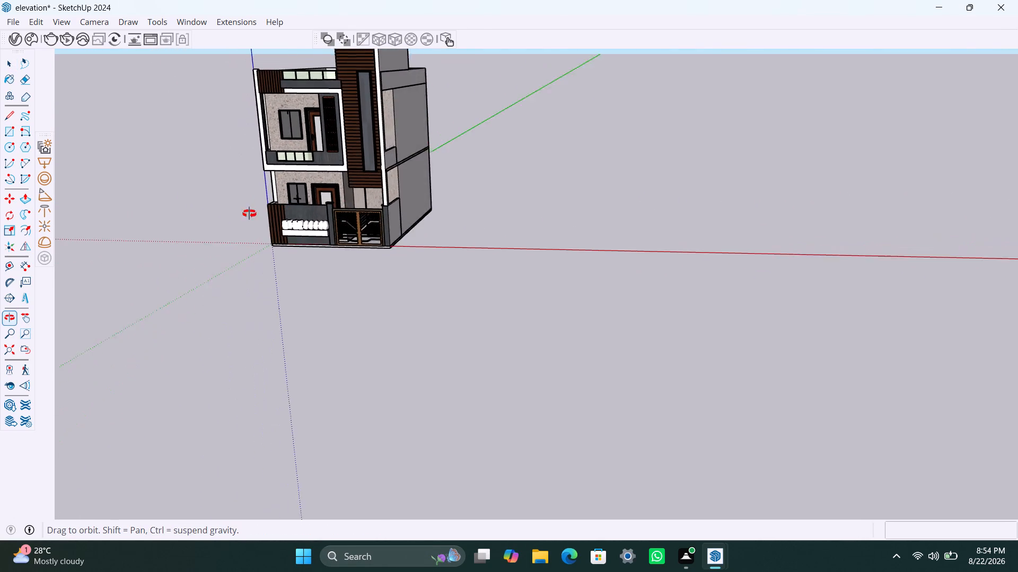
{"action": "middle_click_drag", "start_coordinate": [249, 213], "coordinate": [312, 218]}
{"action": "scroll", "coordinate": [306, 177], "scroll_direction": "down", "scroll_amount": 4}
{"action": "middle_click_drag", "start_coordinate": [327, 188], "coordinate": [373, 253], "text": "shift"}
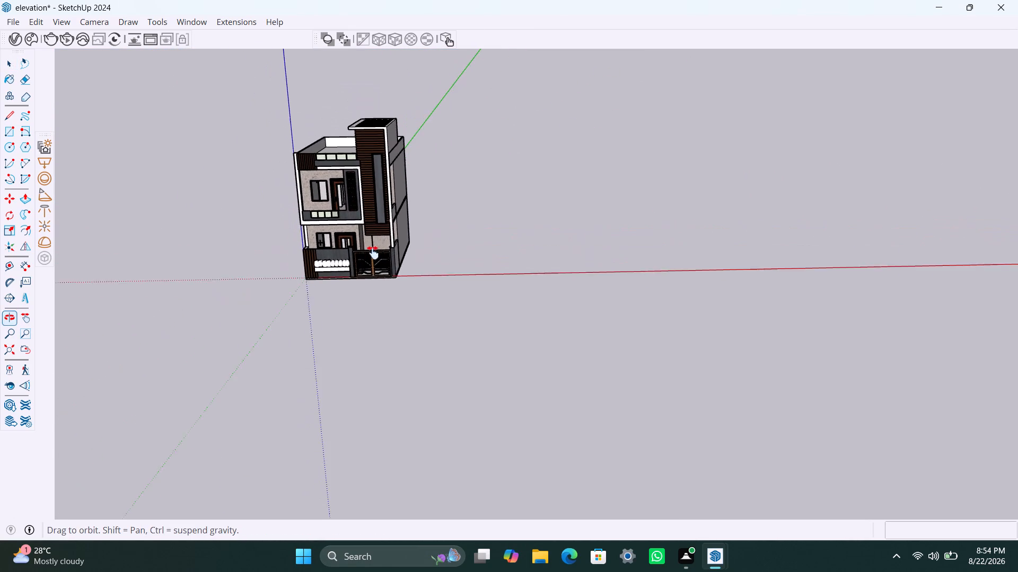
{"action": "middle_click_drag", "start_coordinate": [373, 253], "coordinate": [373, 253], "text": "shift"}
{"action": "scroll", "coordinate": [318, 220], "scroll_direction": "up", "scroll_amount": 4}
{"action": "middle_click_drag", "start_coordinate": [382, 272], "coordinate": [391, 262]}
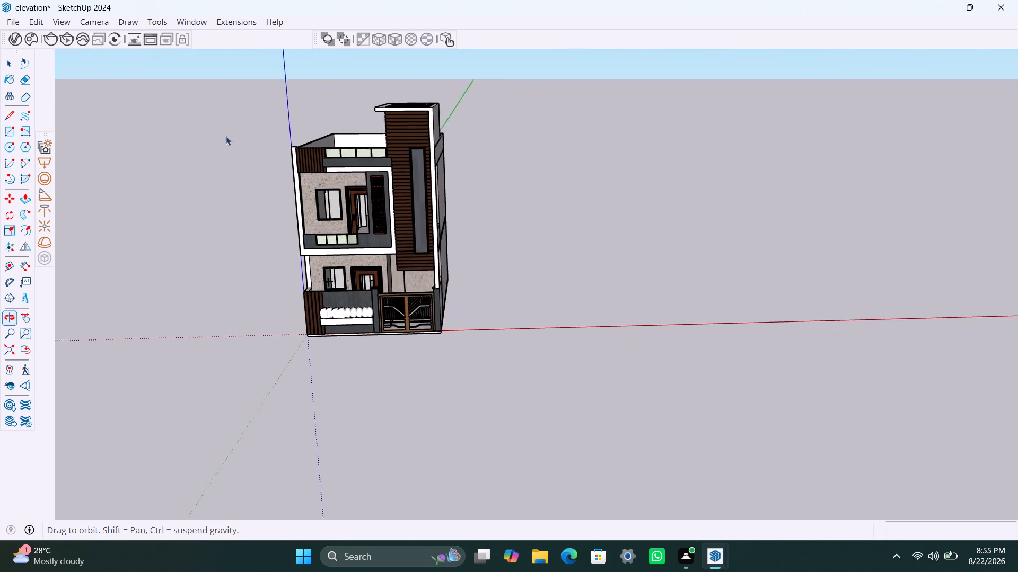
{"action": "scroll", "coordinate": [444, 293], "scroll_direction": "down", "scroll_amount": 2}
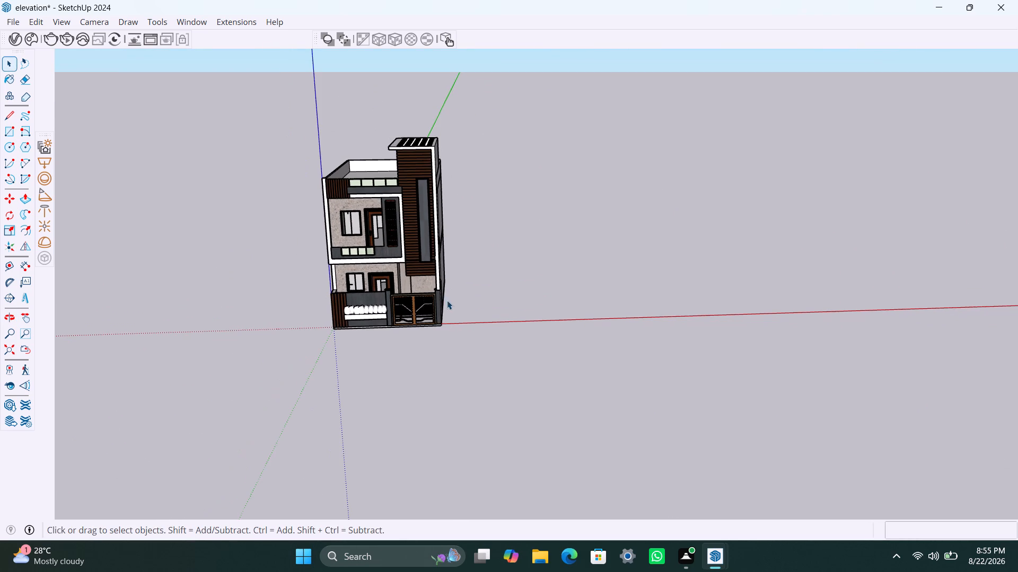
{"action": "middle_click_drag", "start_coordinate": [454, 308], "coordinate": [474, 422]}
{"action": "scroll", "coordinate": [407, 340], "scroll_direction": "up", "scroll_amount": 2}
{"action": "middle_click_drag", "start_coordinate": [403, 346], "coordinate": [382, 296]}
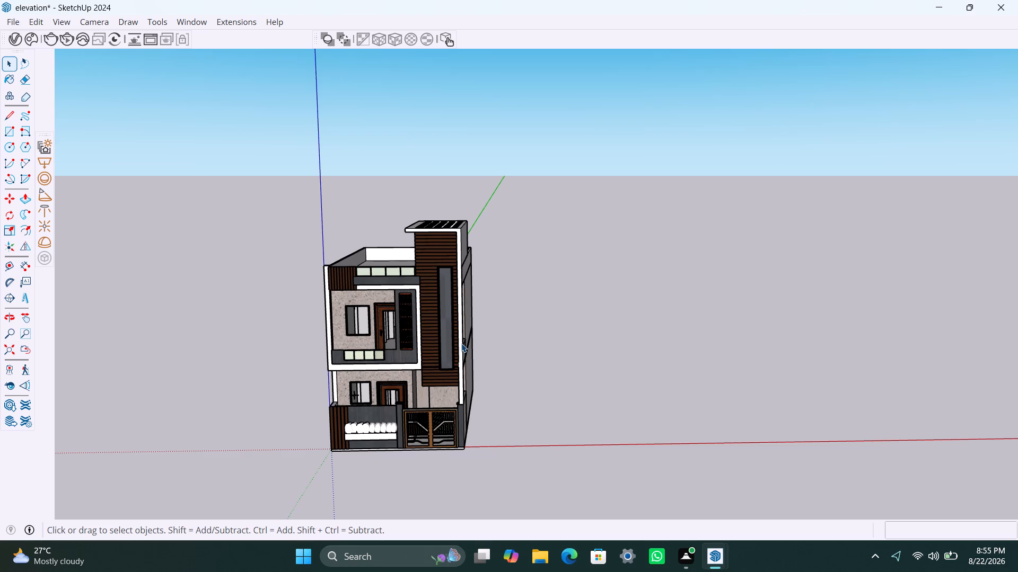
Place a row of seven spot lights across the upper balcony ceiling, close to the stone-clad wall.
{"action": "left_click", "coordinate": [48, 192]}
{"action": "scroll", "coordinate": [343, 326], "scroll_direction": "up", "scroll_amount": 5}
{"action": "middle_click_drag", "start_coordinate": [345, 310], "coordinate": [347, 299]}
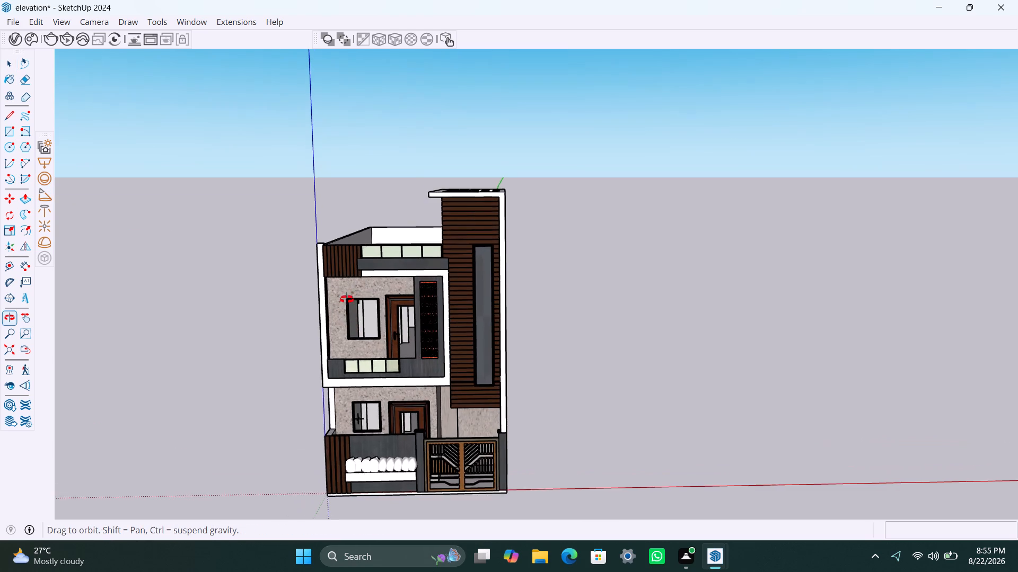
{"action": "middle_click_drag", "start_coordinate": [347, 299], "coordinate": [365, 111]}
{"action": "scroll", "coordinate": [337, 270], "scroll_direction": "up", "scroll_amount": 8}
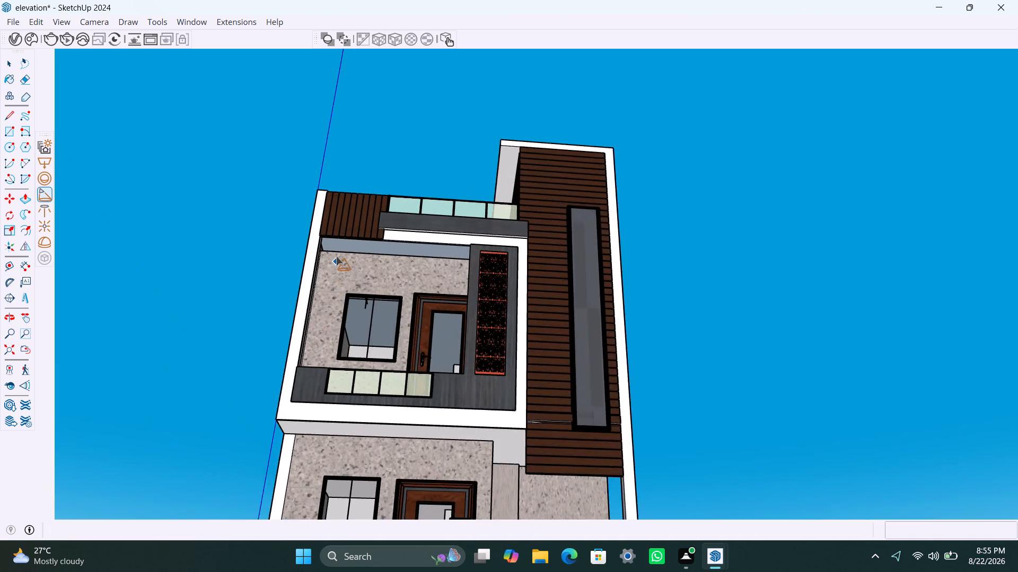
{"action": "scroll", "coordinate": [336, 256], "scroll_direction": "up", "scroll_amount": 7}
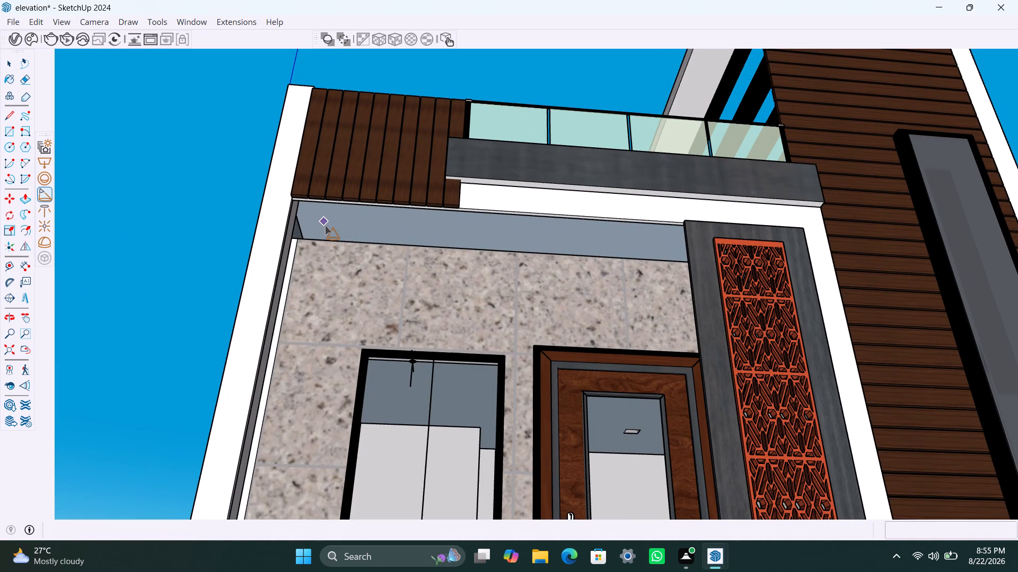
{"action": "left_click", "coordinate": [323, 222]}
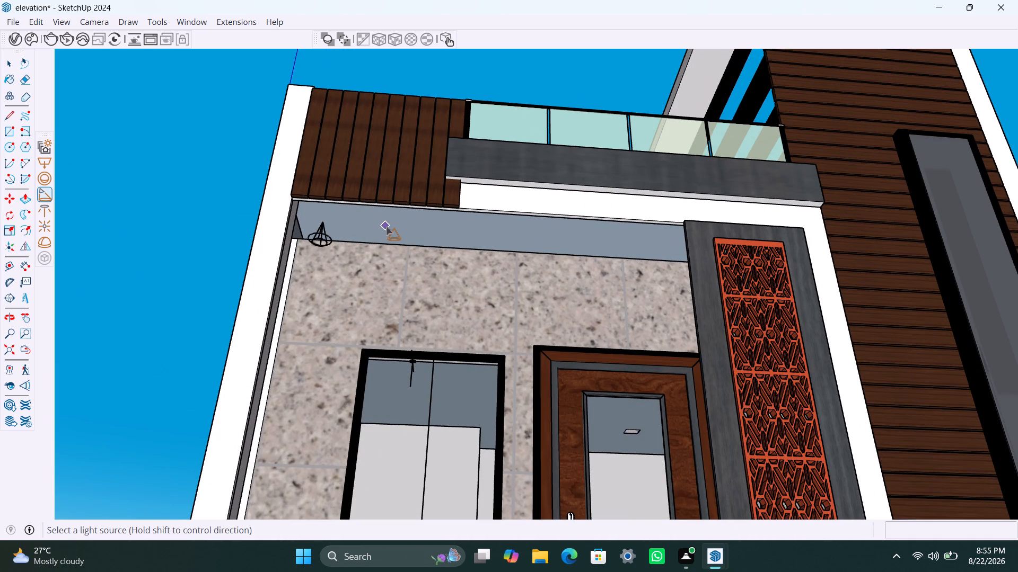
{"action": "left_click", "coordinate": [386, 226]}
{"action": "left_click", "coordinate": [449, 231]}
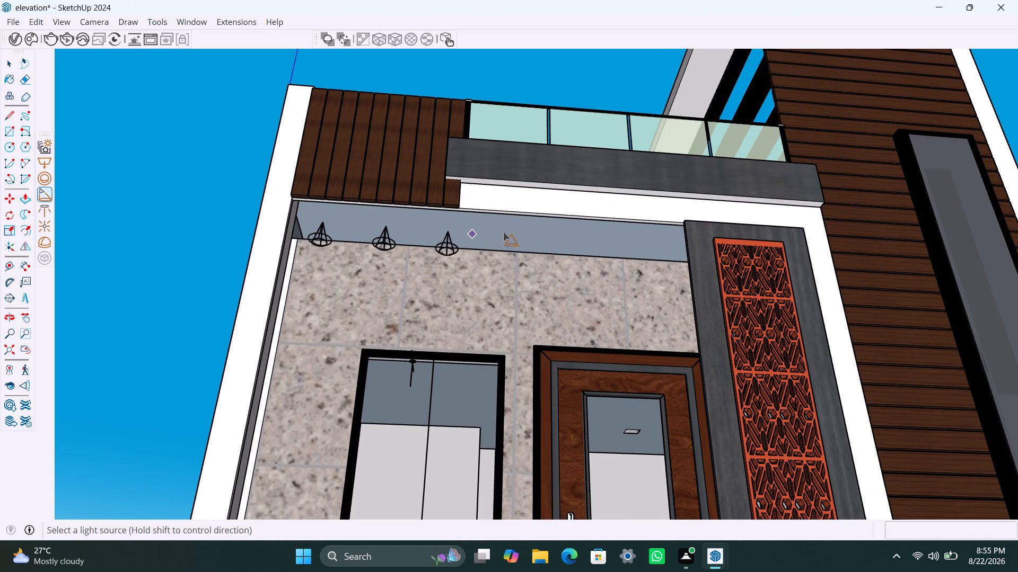
{"action": "left_click", "coordinate": [521, 236]}
{"action": "left_click", "coordinate": [577, 239]}
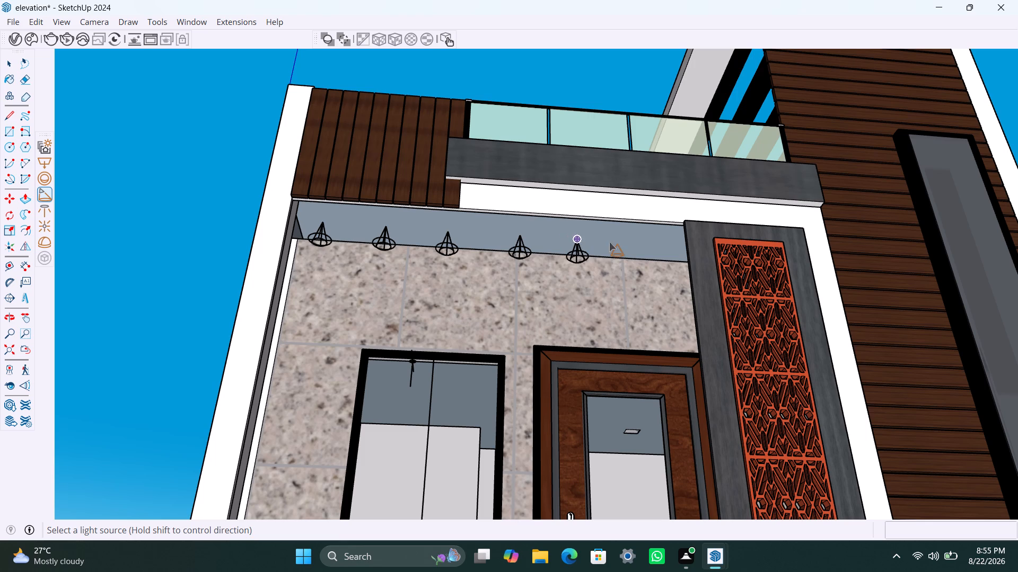
{"action": "left_click", "coordinate": [633, 242]}
{"action": "middle_click_drag", "start_coordinate": [652, 247], "coordinate": [754, 249]}
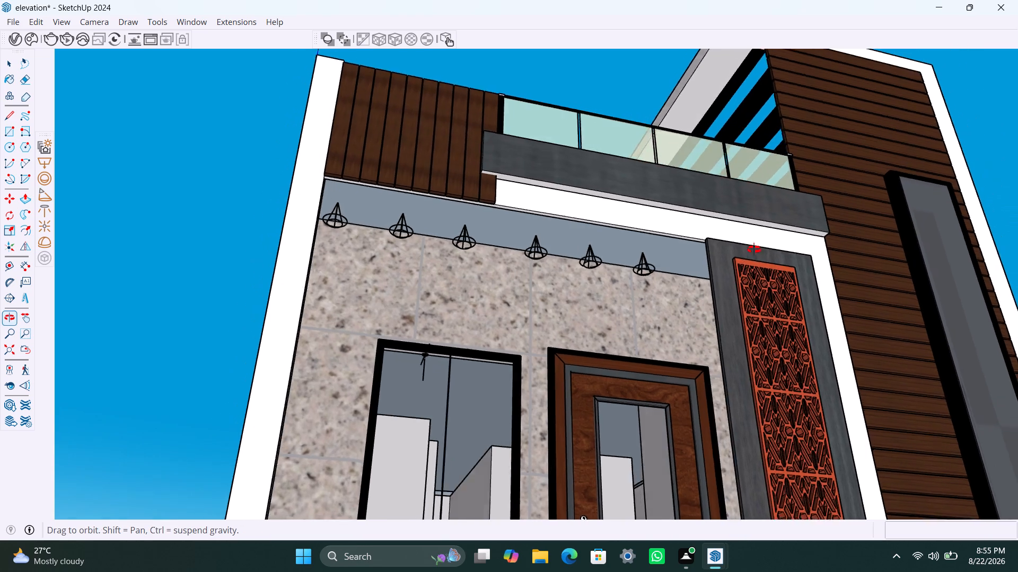
{"action": "middle_click_drag", "start_coordinate": [754, 249], "coordinate": [809, 257]}
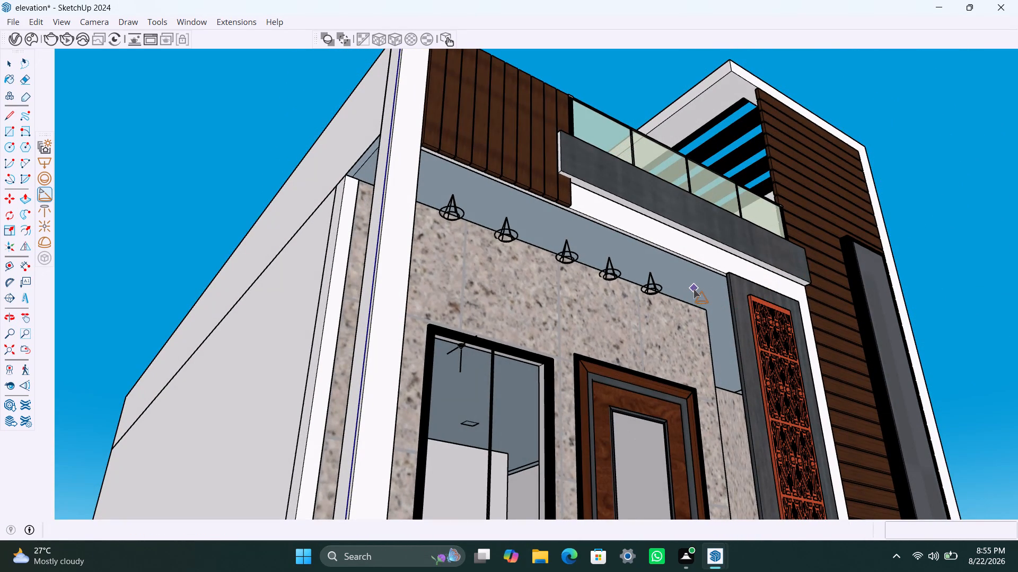
{"action": "left_click", "coordinate": [694, 289]}
Place three spot lights on the upper-floor ceiling above the side opening, around the end of the stone-clad wall.
{"action": "scroll", "coordinate": [684, 328], "scroll_direction": "down", "scroll_amount": 4}
{"action": "middle_click_drag", "start_coordinate": [678, 333], "coordinate": [328, 364]}
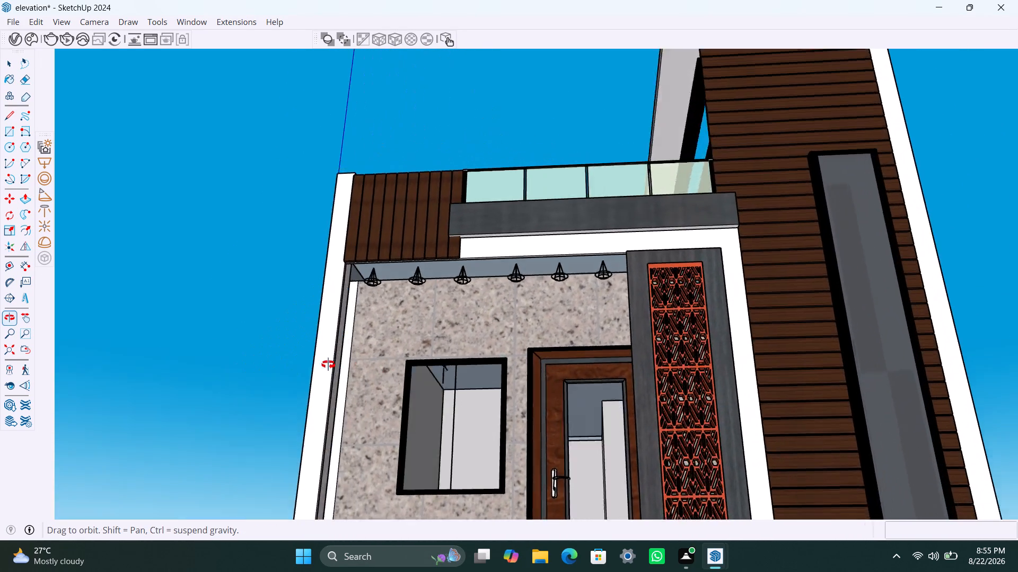
{"action": "middle_click_drag", "start_coordinate": [328, 364], "coordinate": [286, 365]}
{"action": "middle_click_drag", "start_coordinate": [818, 292], "coordinate": [529, 356]}
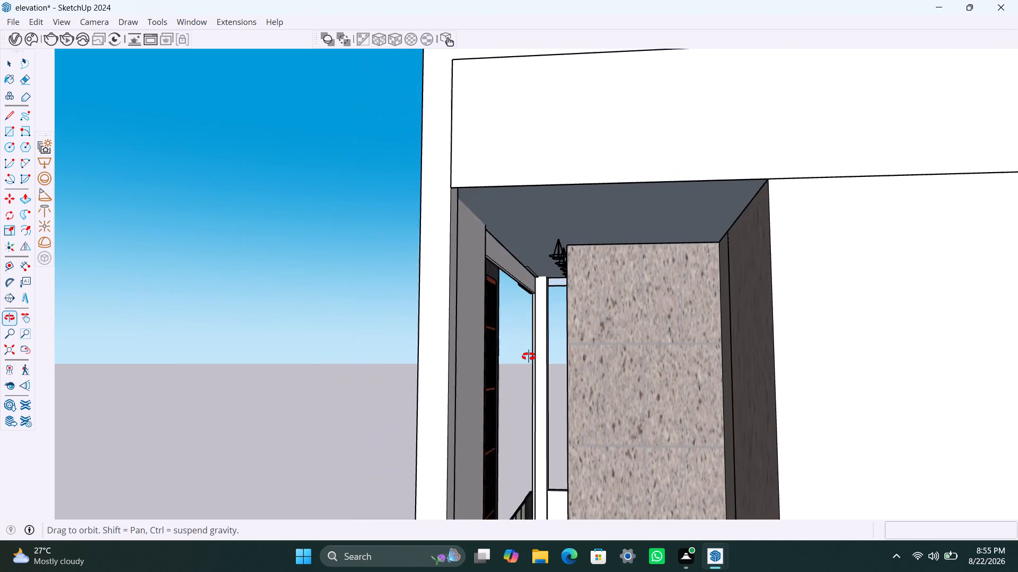
{"action": "middle_click_drag", "start_coordinate": [529, 356], "coordinate": [530, 355]}
{"action": "left_click", "coordinate": [705, 232]}
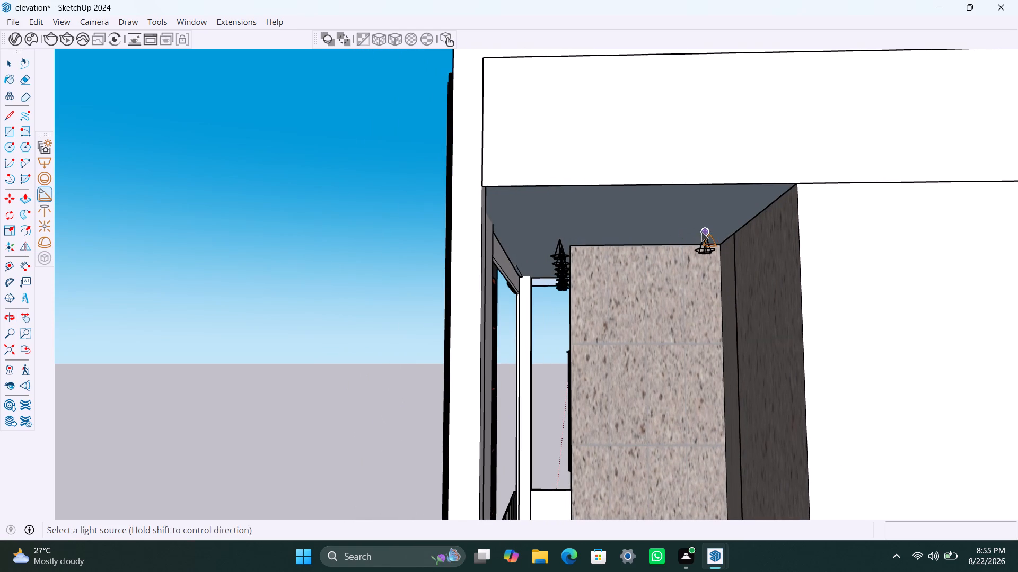
{"action": "middle_click_drag", "start_coordinate": [701, 231], "coordinate": [694, 136]}
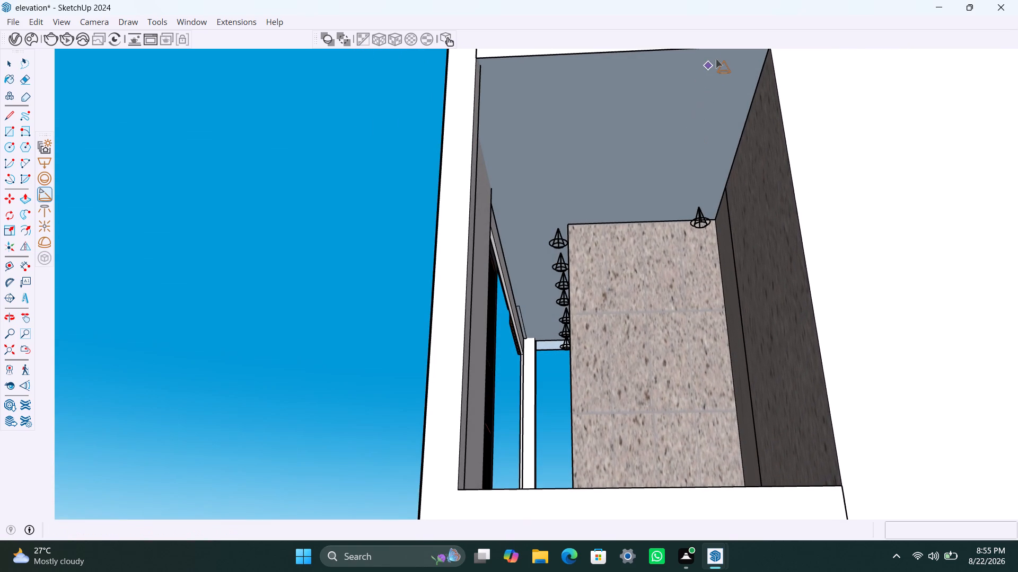
{"action": "left_click", "coordinate": [721, 64]}
{"action": "left_click", "coordinate": [520, 76]}
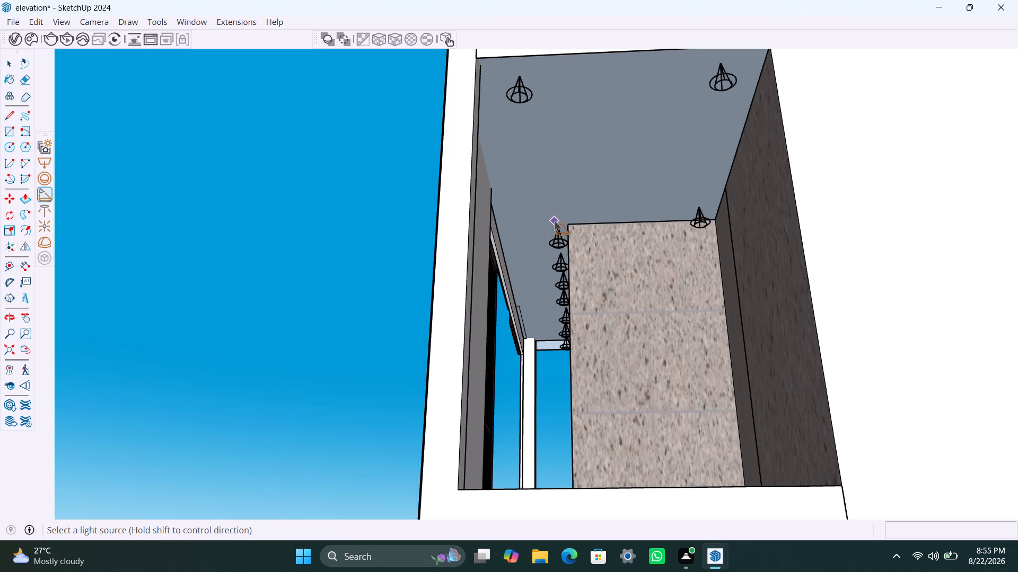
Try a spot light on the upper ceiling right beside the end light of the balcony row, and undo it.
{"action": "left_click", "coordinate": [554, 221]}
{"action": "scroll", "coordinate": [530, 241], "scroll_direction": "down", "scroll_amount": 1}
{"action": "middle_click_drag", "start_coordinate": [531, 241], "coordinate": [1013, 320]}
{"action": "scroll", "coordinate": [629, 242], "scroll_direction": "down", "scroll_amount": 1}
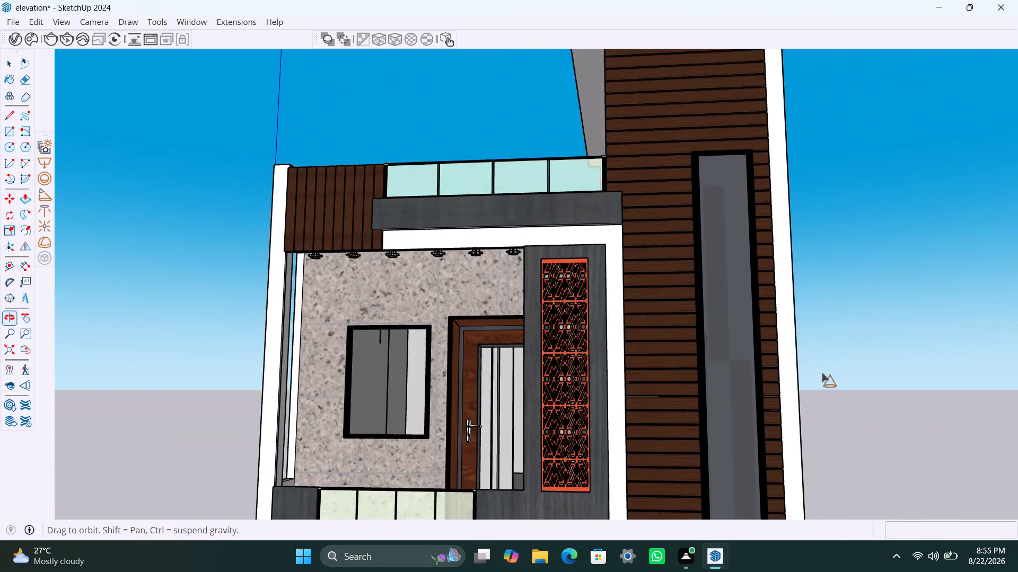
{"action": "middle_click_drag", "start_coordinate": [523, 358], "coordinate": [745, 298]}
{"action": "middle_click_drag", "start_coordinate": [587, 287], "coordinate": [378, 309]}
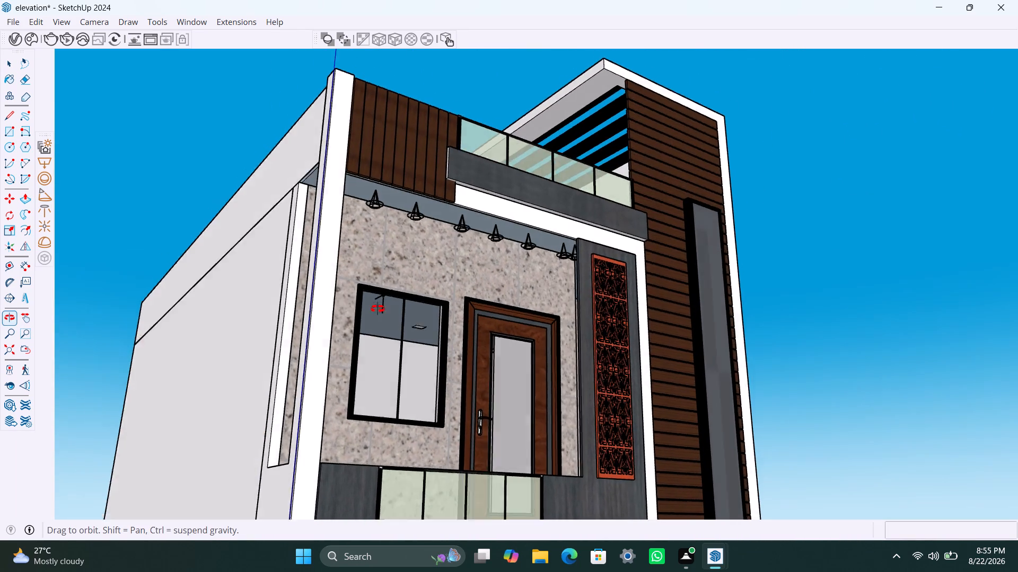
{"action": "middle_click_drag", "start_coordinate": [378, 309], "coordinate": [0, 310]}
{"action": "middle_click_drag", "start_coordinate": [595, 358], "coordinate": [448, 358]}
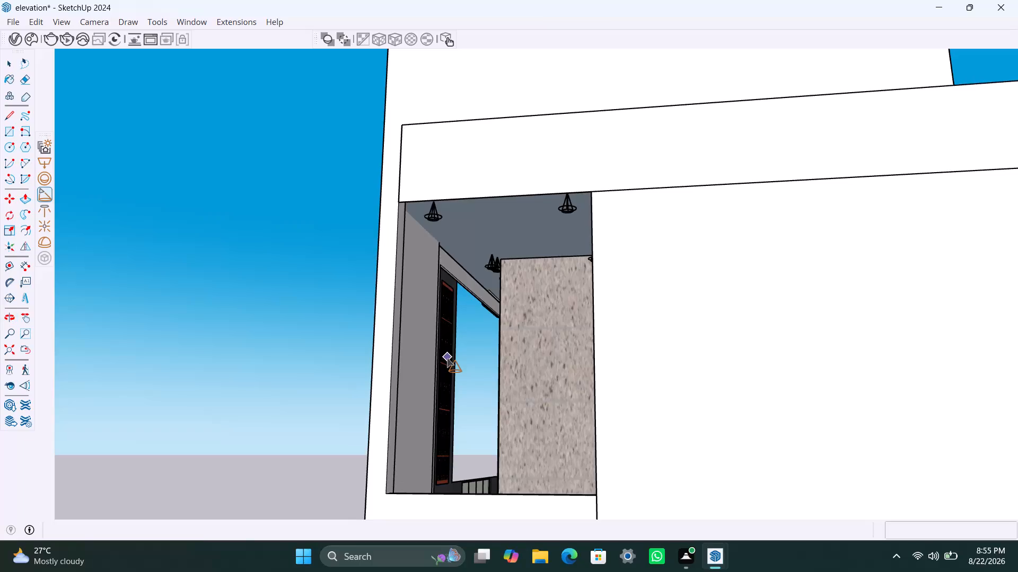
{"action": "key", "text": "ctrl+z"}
Place a spot light on the upper-floor ceiling nearer the carved screen panel, away from the balcony row.
{"action": "left_click", "coordinate": [460, 255]}
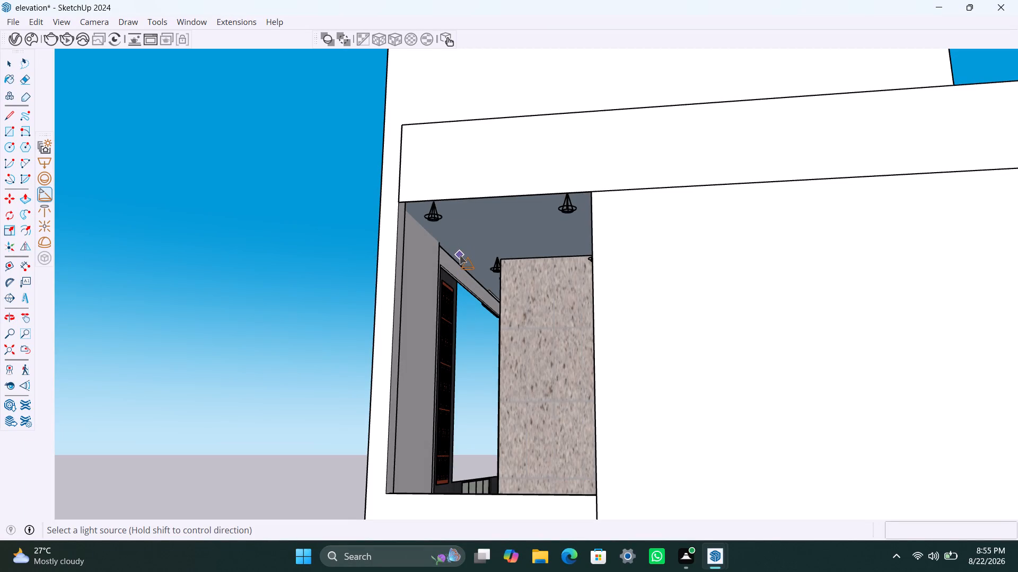
Place a row of five spot lights on the ground-floor porch ceiling along the stone-clad wall above the window and door.
{"action": "middle_click_drag", "start_coordinate": [491, 303], "coordinate": [805, 310]}
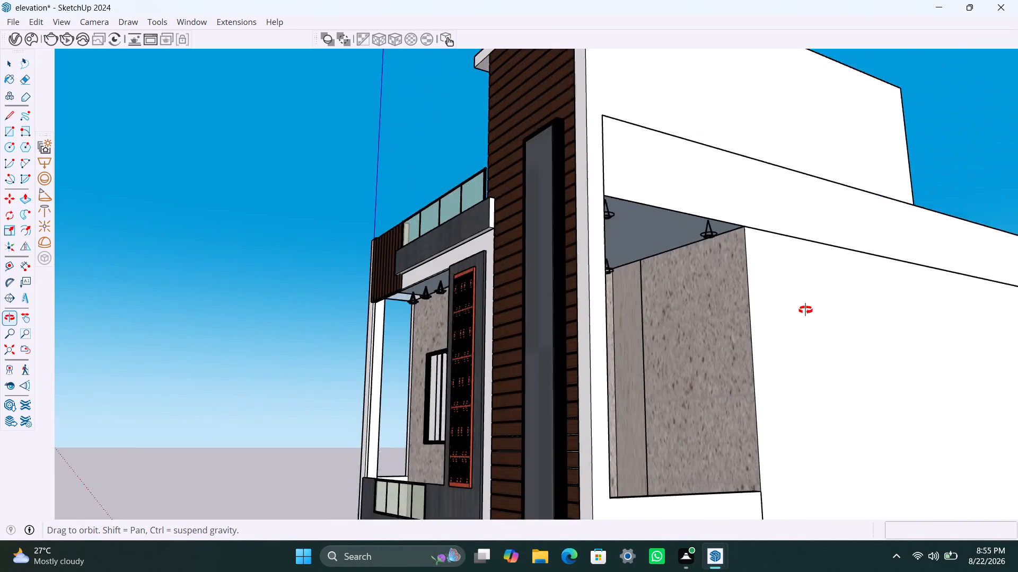
{"action": "middle_click_drag", "start_coordinate": [805, 310], "coordinate": [998, 324]}
{"action": "scroll", "coordinate": [459, 355], "scroll_direction": "down", "scroll_amount": 3}
{"action": "middle_click", "coordinate": [423, 359]}
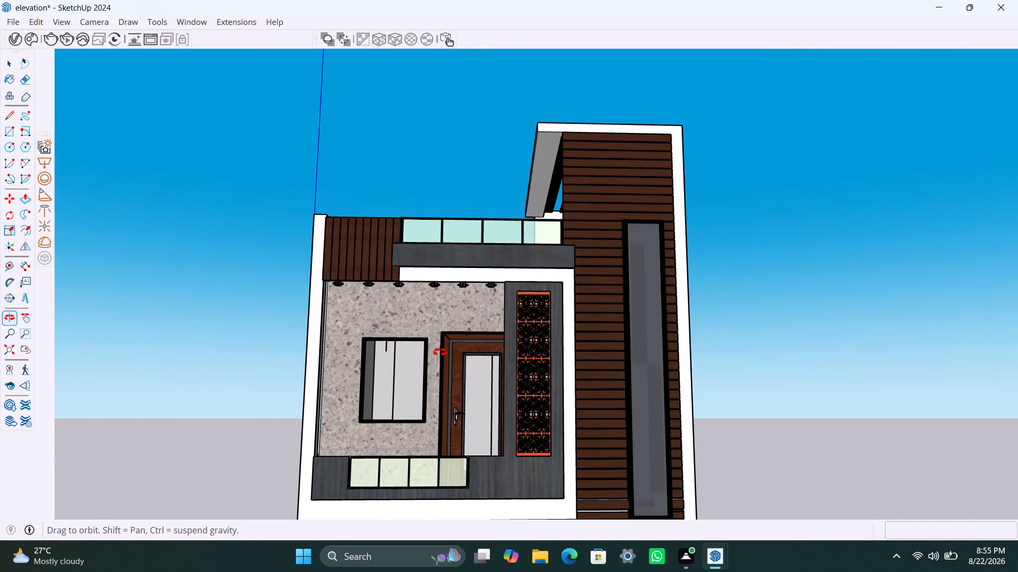
{"action": "scroll", "coordinate": [427, 341], "scroll_direction": "down", "scroll_amount": 4}
{"action": "middle_click_drag", "start_coordinate": [427, 341], "coordinate": [432, 105]}
{"action": "left_click", "coordinate": [308, 413]}
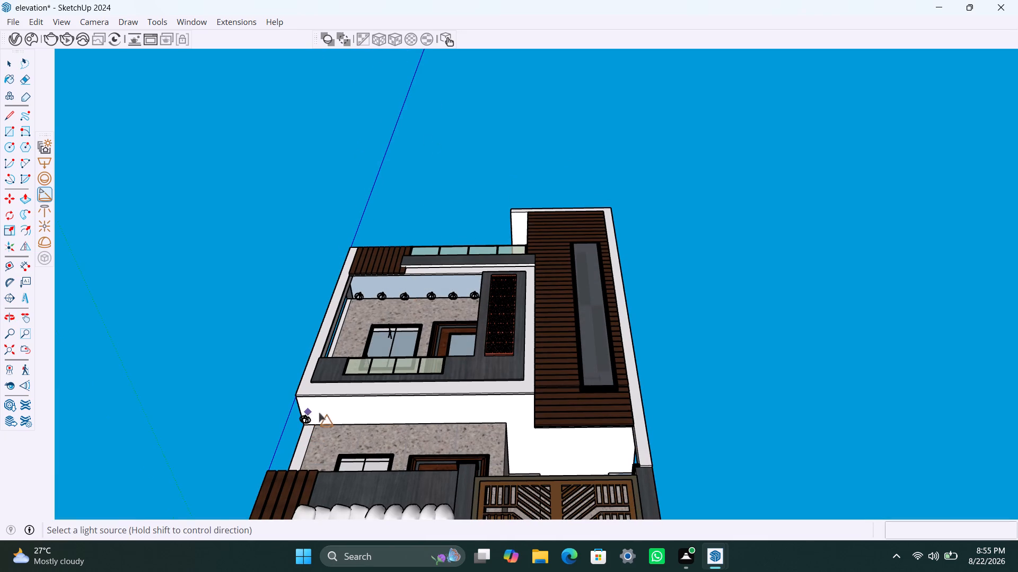
{"action": "left_click", "coordinate": [354, 413]}
{"action": "left_click", "coordinate": [414, 416]}
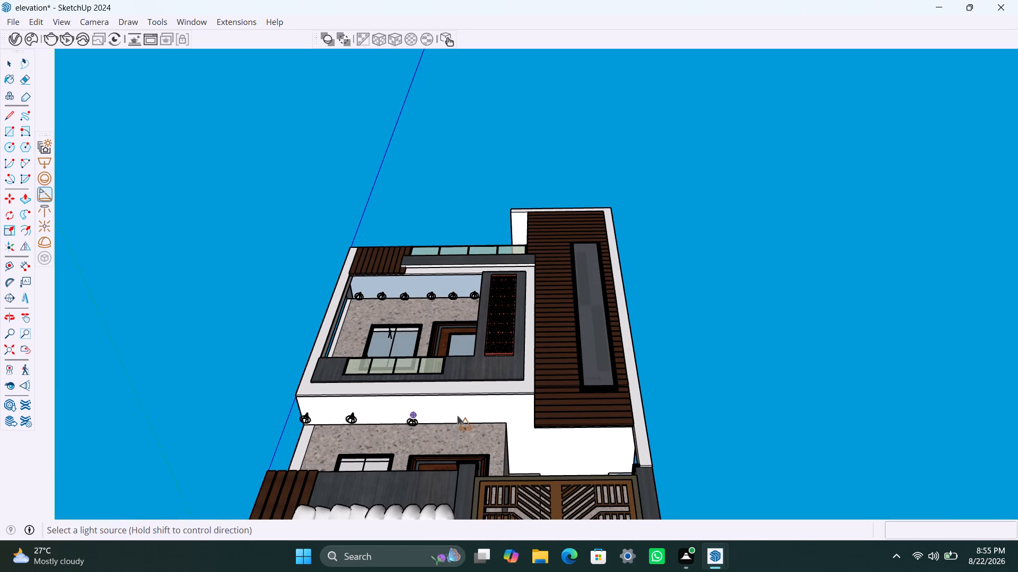
{"action": "left_click", "coordinate": [459, 416]}
{"action": "left_click", "coordinate": [497, 414]}
Place three spot lights on the ground-floor ceiling over the gate-side bay, around the side opening.
{"action": "middle_click_drag", "start_coordinate": [526, 431], "coordinate": [503, 434]}
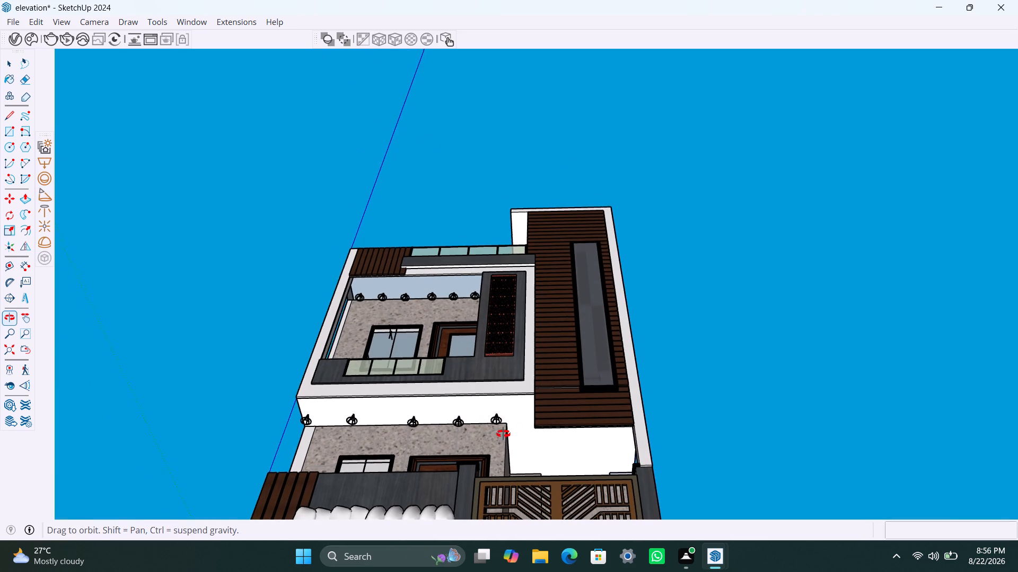
{"action": "middle_click_drag", "start_coordinate": [503, 434], "coordinate": [469, 441]}
{"action": "left_click", "coordinate": [537, 465]}
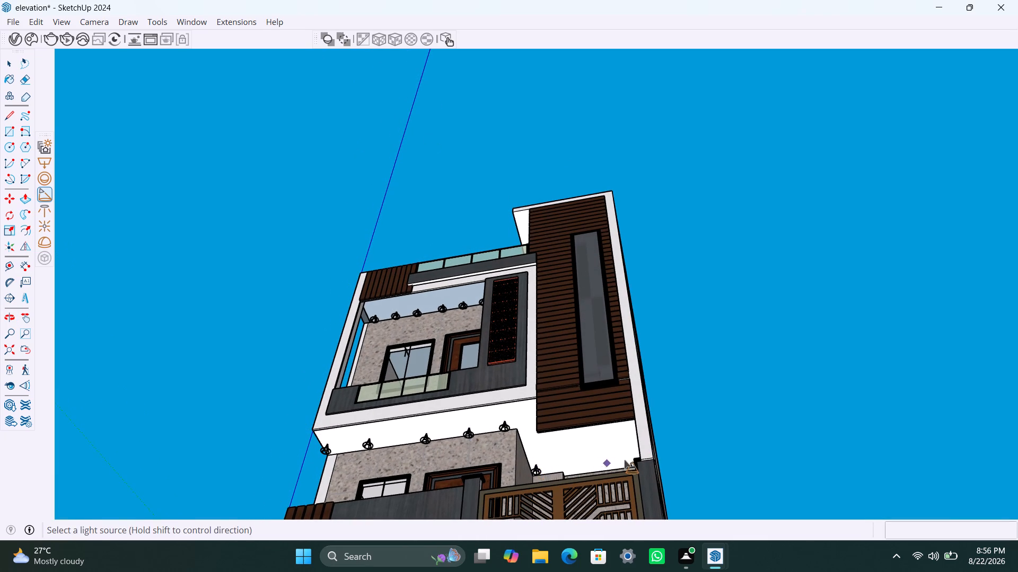
{"action": "left_click", "coordinate": [624, 455]}
{"action": "middle_click_drag", "start_coordinate": [624, 452], "coordinate": [580, 413]}
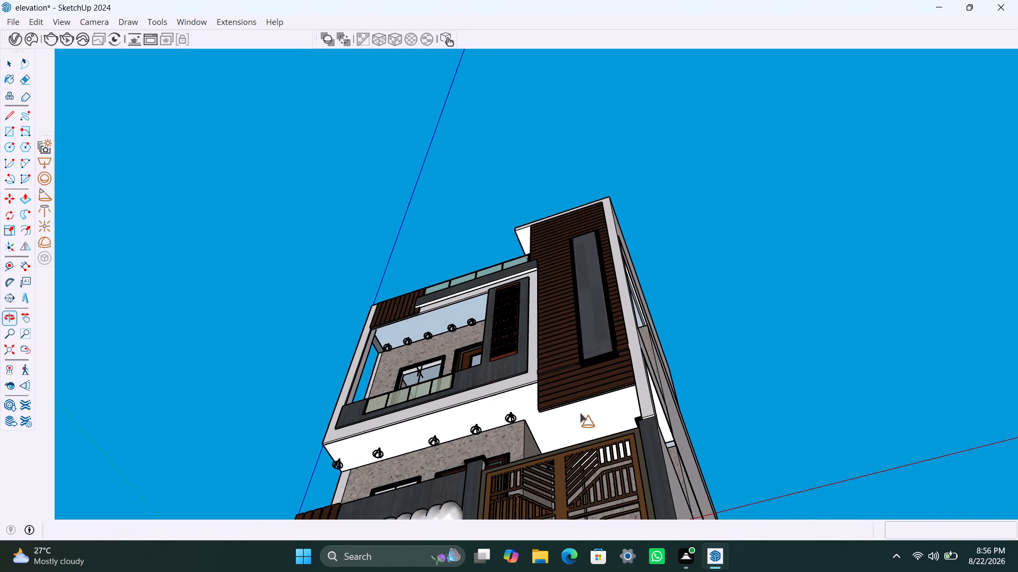
{"action": "middle_click_drag", "start_coordinate": [622, 397], "coordinate": [467, 390]}
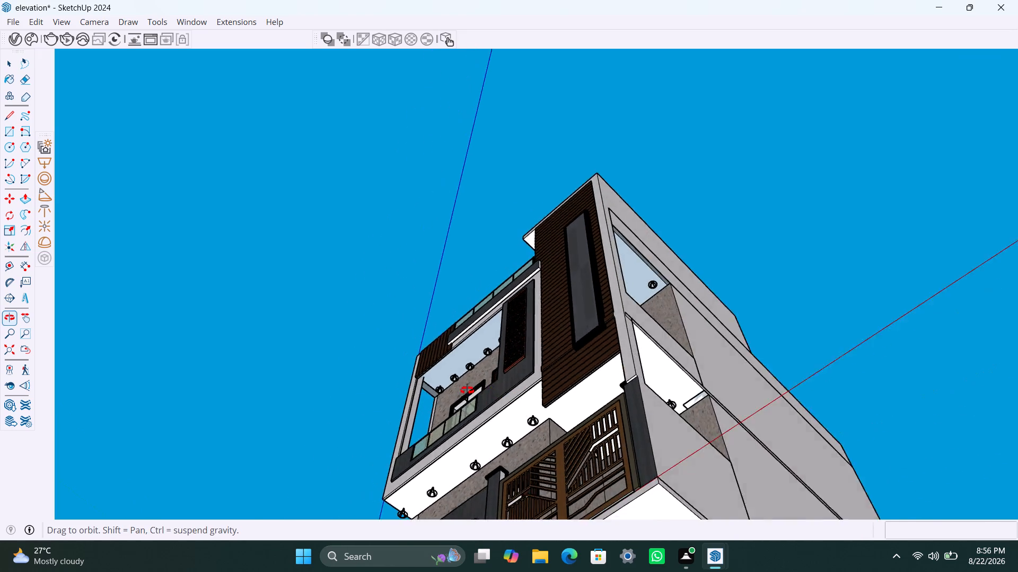
{"action": "middle_click_drag", "start_coordinate": [467, 390], "coordinate": [161, 457]}
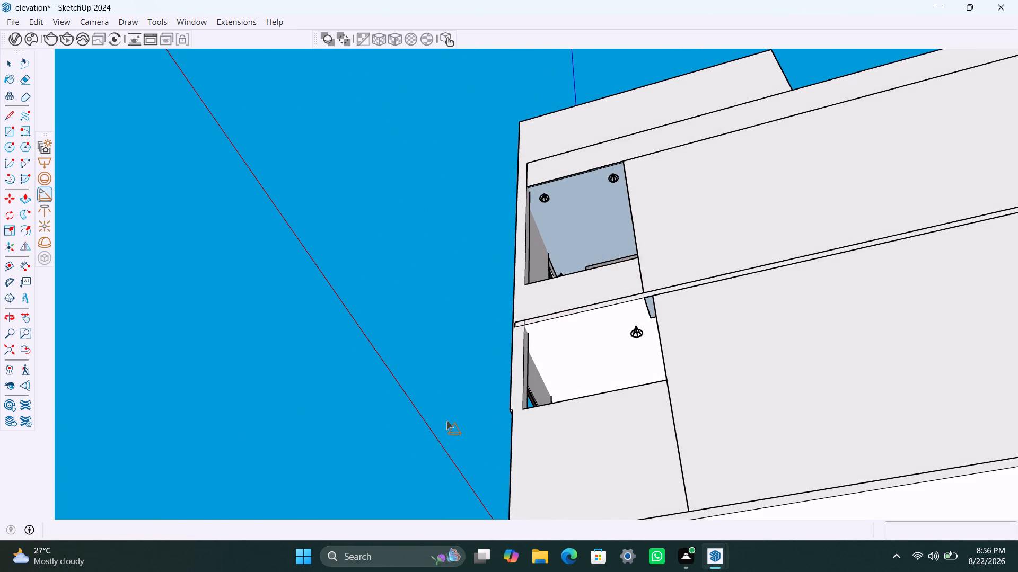
{"action": "left_click", "coordinate": [538, 345]}
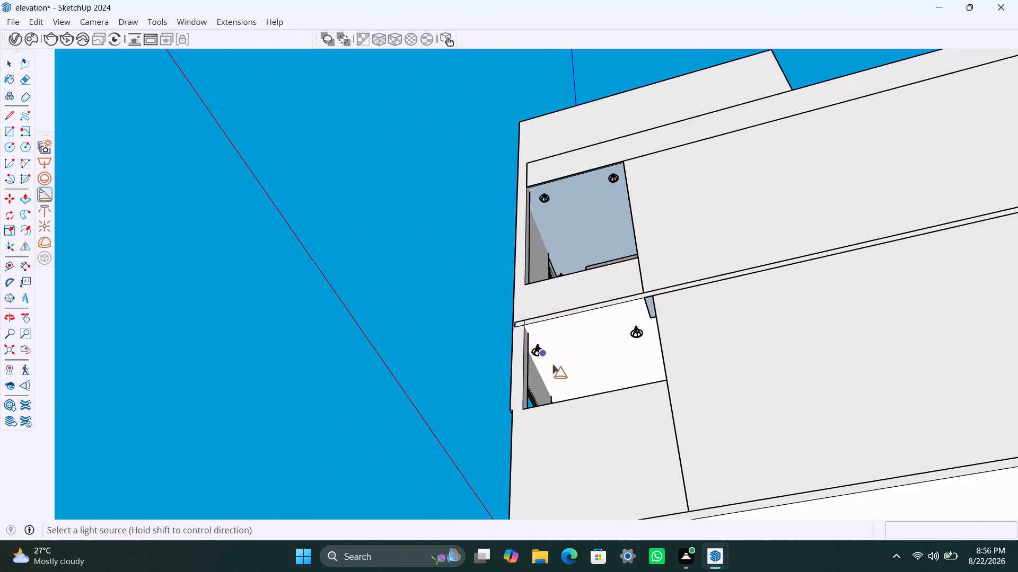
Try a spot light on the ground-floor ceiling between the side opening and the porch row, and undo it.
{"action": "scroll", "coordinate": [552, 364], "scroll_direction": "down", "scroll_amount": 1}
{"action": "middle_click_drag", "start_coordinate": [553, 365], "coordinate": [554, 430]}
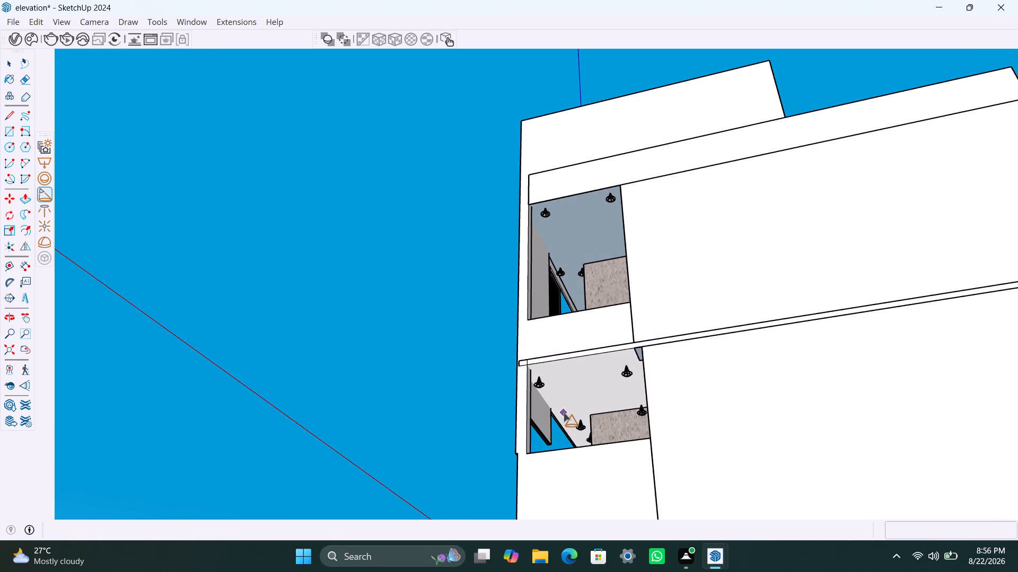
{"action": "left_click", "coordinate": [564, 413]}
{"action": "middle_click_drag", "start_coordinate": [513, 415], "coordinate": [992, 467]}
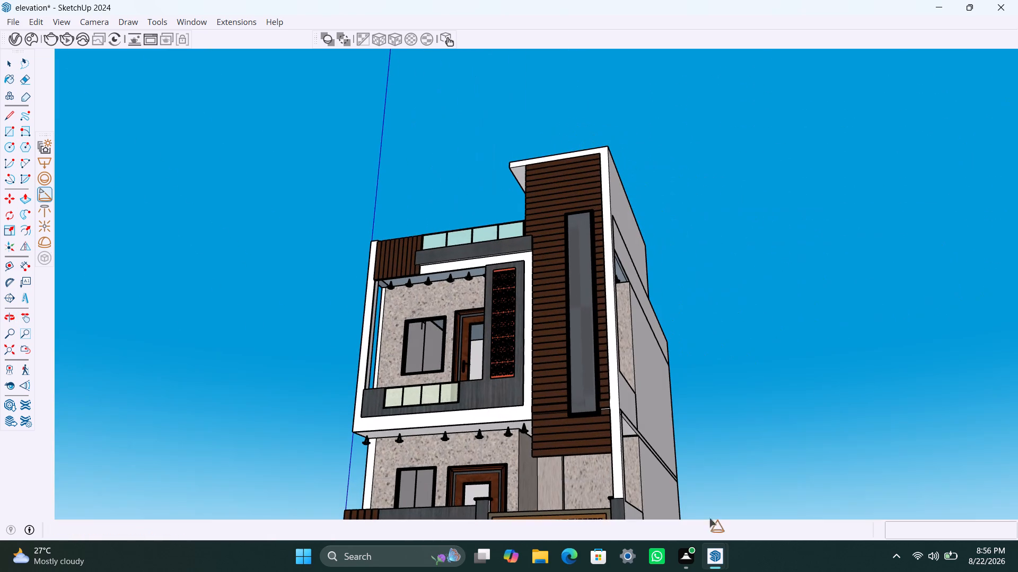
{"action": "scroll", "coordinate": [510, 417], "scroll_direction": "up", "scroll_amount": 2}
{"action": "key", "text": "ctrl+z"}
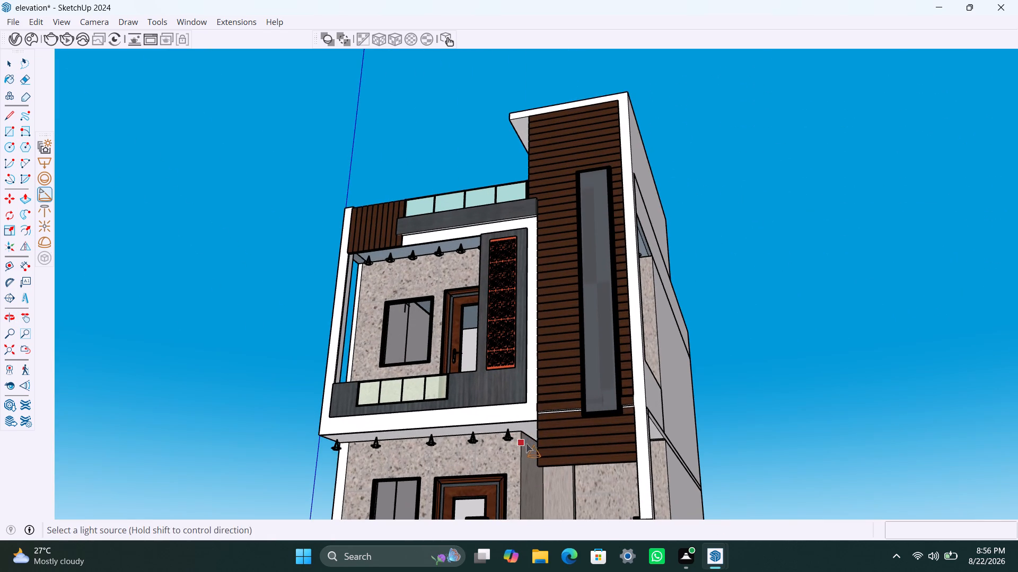
Place a spot light on the ground-floor ceiling at the front corner beside the wood-clad tower.
{"action": "middle_click_drag", "start_coordinate": [526, 443], "coordinate": [754, 458]}
{"action": "scroll", "coordinate": [560, 439], "scroll_direction": "up", "scroll_amount": 8}
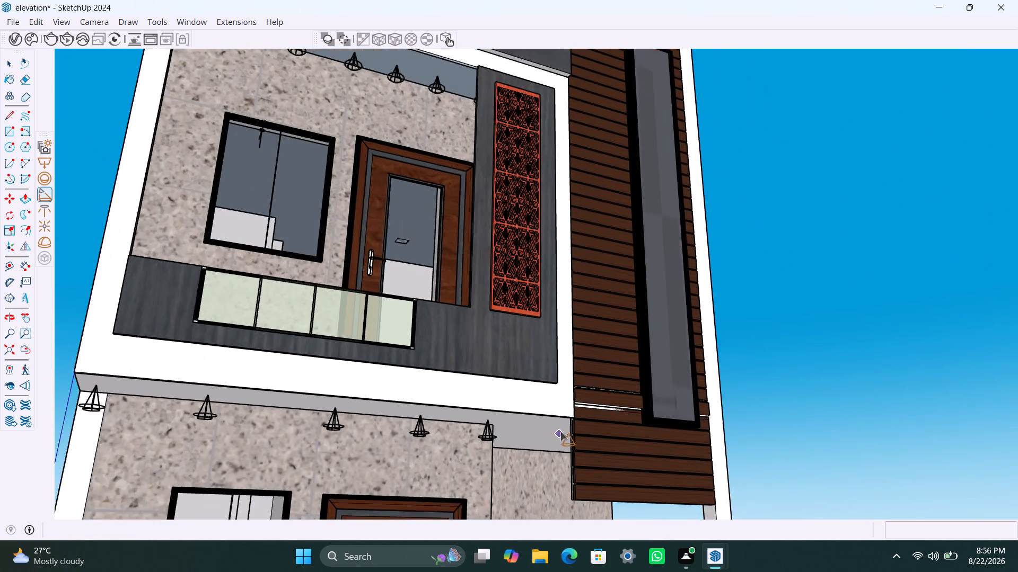
{"action": "middle_click_drag", "start_coordinate": [555, 435], "coordinate": [691, 417]}
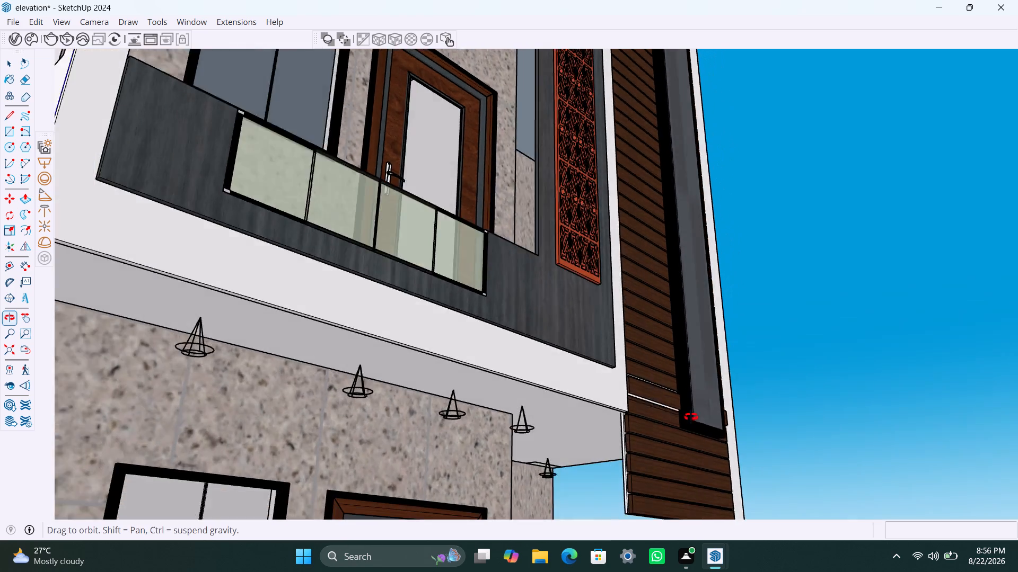
{"action": "middle_click_drag", "start_coordinate": [691, 417], "coordinate": [708, 416]}
{"action": "left_click", "coordinate": [619, 424]}
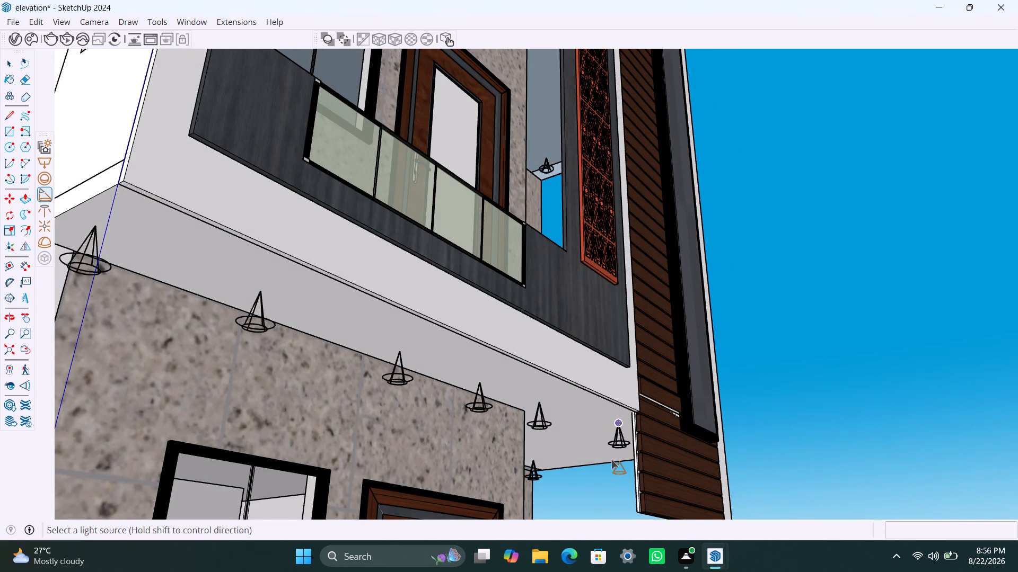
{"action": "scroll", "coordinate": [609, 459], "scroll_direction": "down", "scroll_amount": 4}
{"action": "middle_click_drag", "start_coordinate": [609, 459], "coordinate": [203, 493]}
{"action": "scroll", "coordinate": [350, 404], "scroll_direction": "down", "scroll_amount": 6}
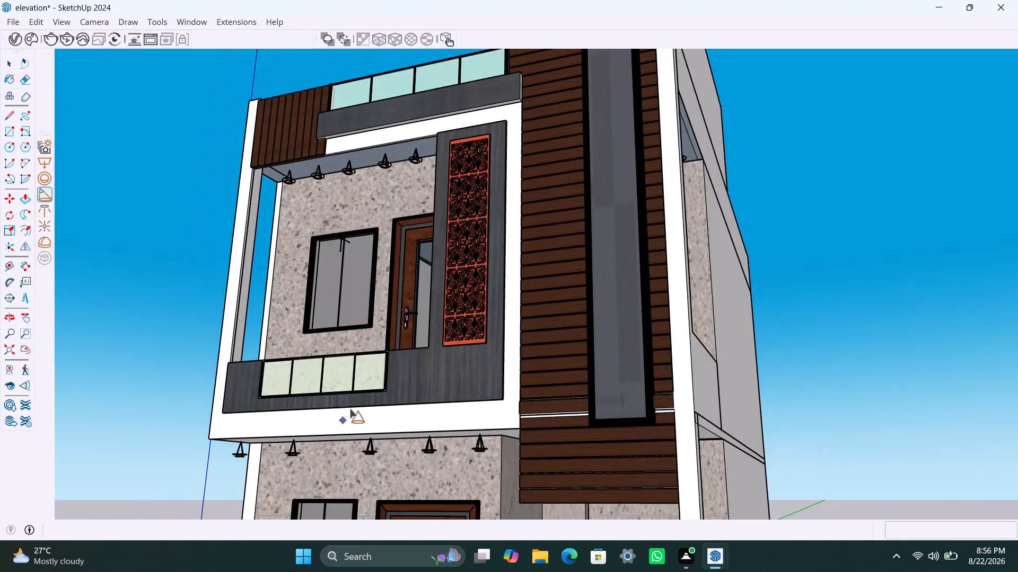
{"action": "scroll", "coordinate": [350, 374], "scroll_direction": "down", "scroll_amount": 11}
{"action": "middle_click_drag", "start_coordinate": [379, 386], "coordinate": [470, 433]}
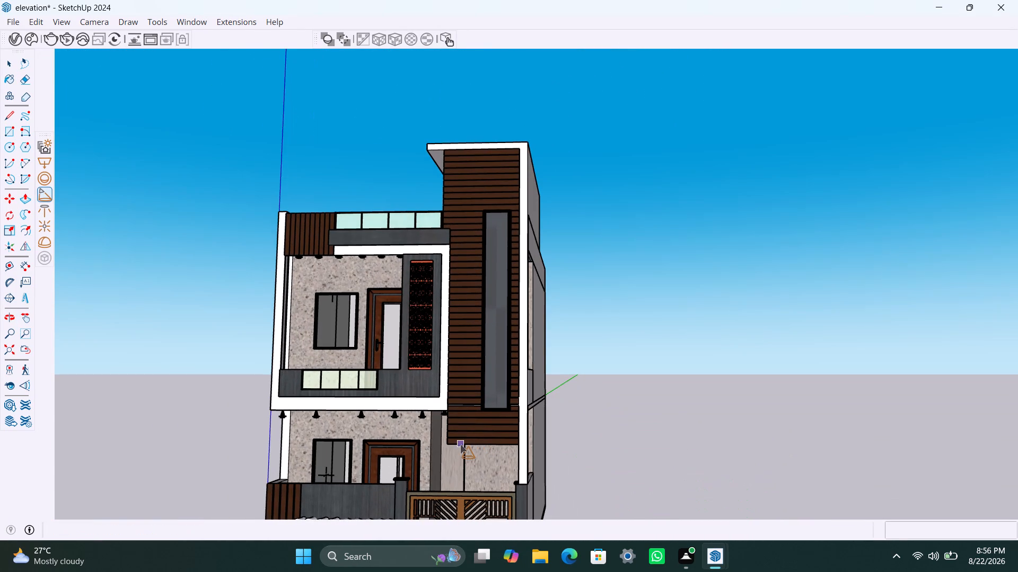
Save the elevation model with the newly placed lights.
{"action": "key", "text": "ctrl+s"}
{"action": "key", "text": "space"}
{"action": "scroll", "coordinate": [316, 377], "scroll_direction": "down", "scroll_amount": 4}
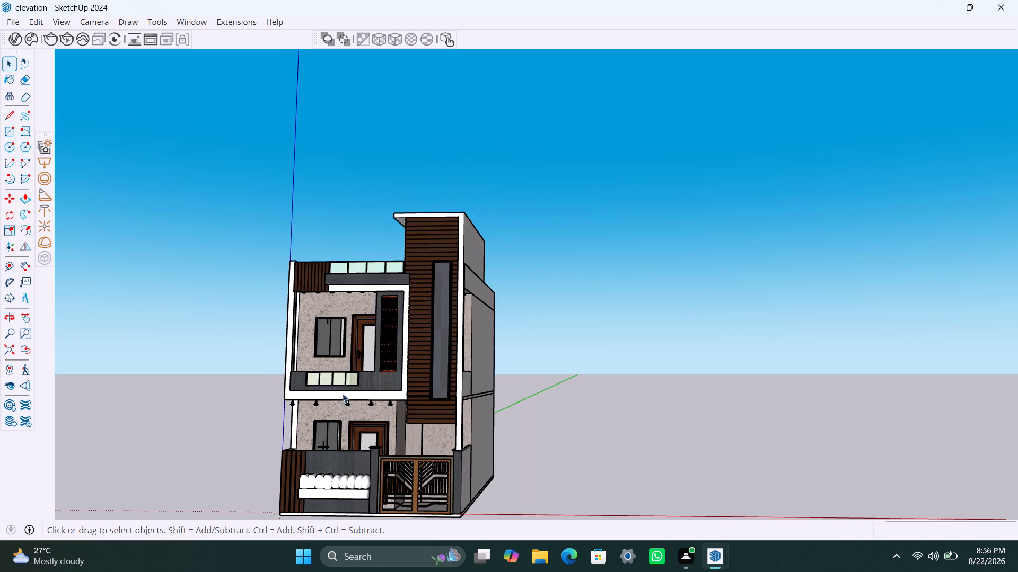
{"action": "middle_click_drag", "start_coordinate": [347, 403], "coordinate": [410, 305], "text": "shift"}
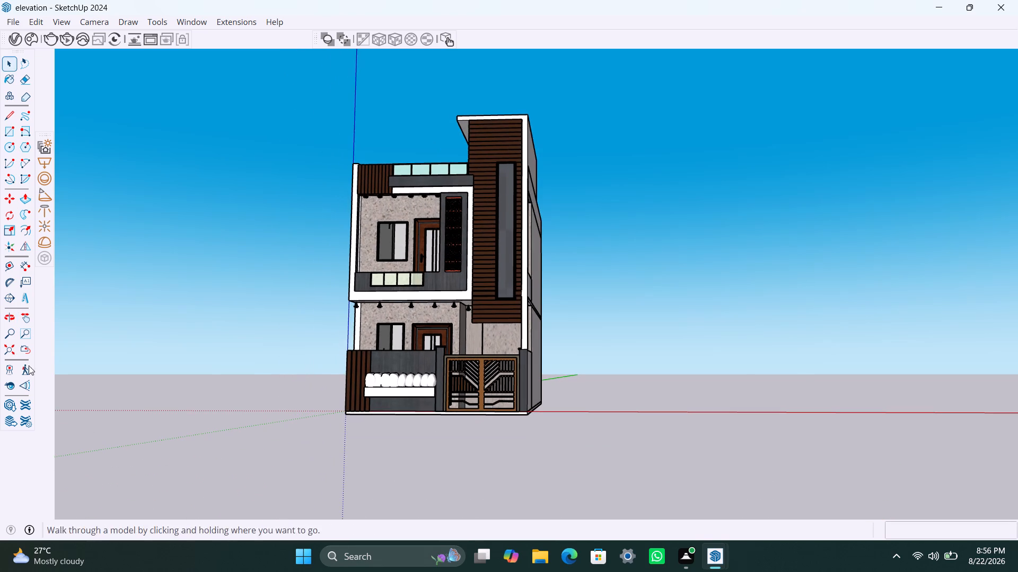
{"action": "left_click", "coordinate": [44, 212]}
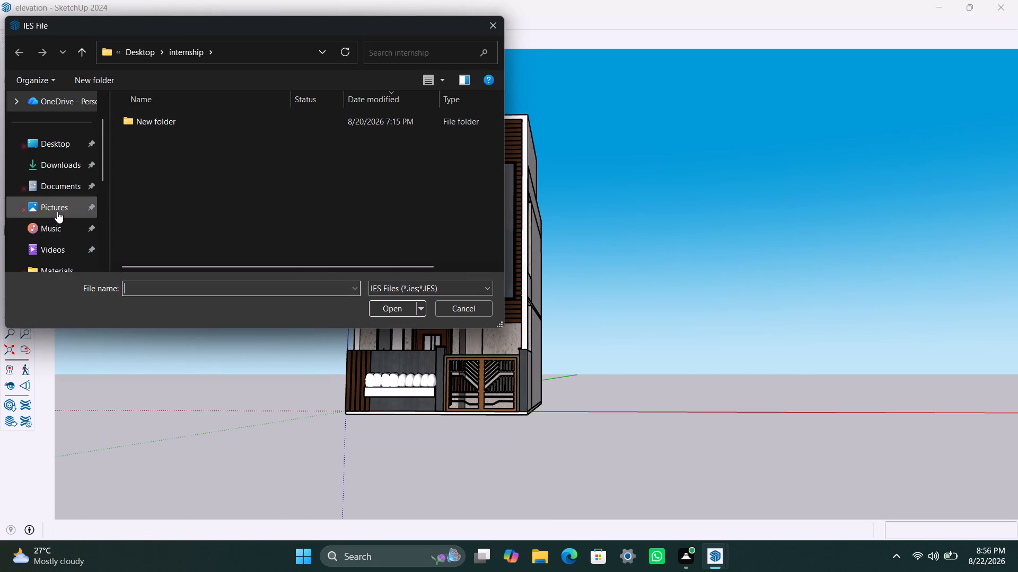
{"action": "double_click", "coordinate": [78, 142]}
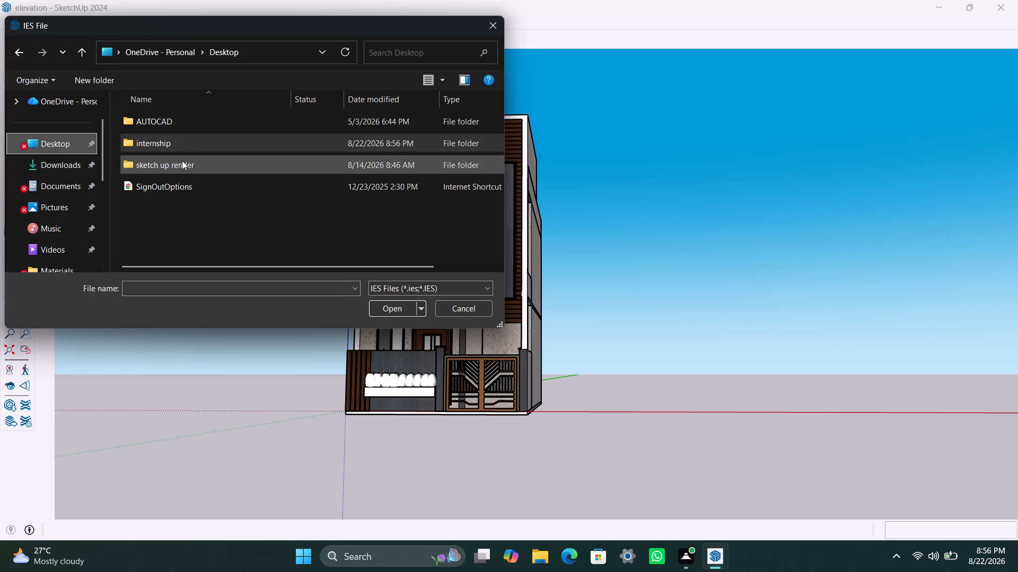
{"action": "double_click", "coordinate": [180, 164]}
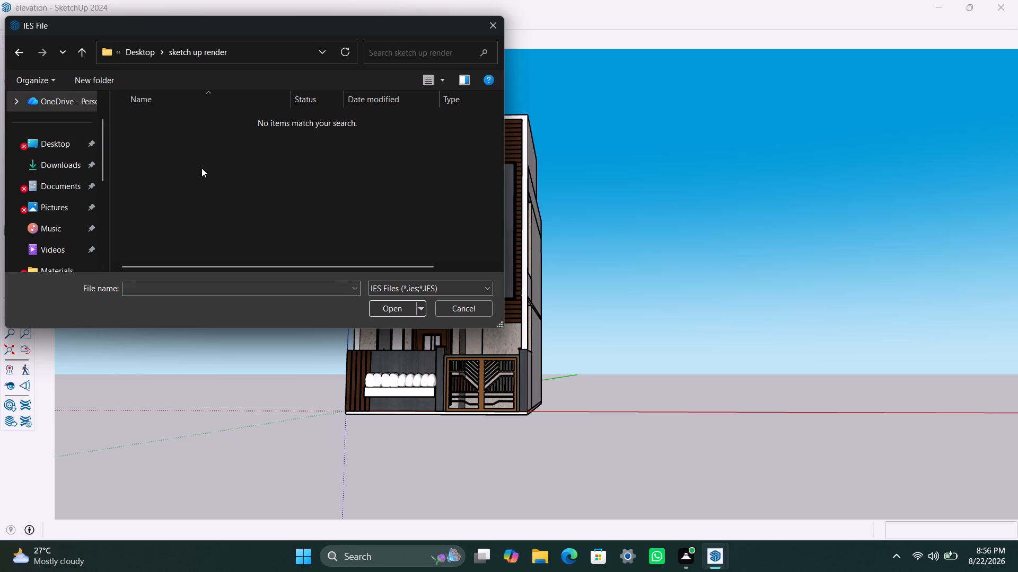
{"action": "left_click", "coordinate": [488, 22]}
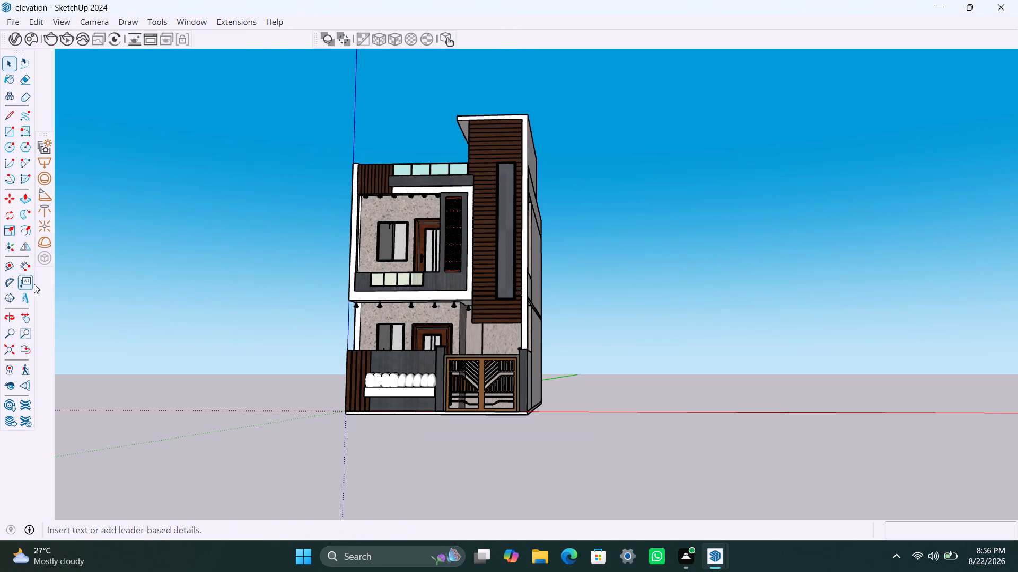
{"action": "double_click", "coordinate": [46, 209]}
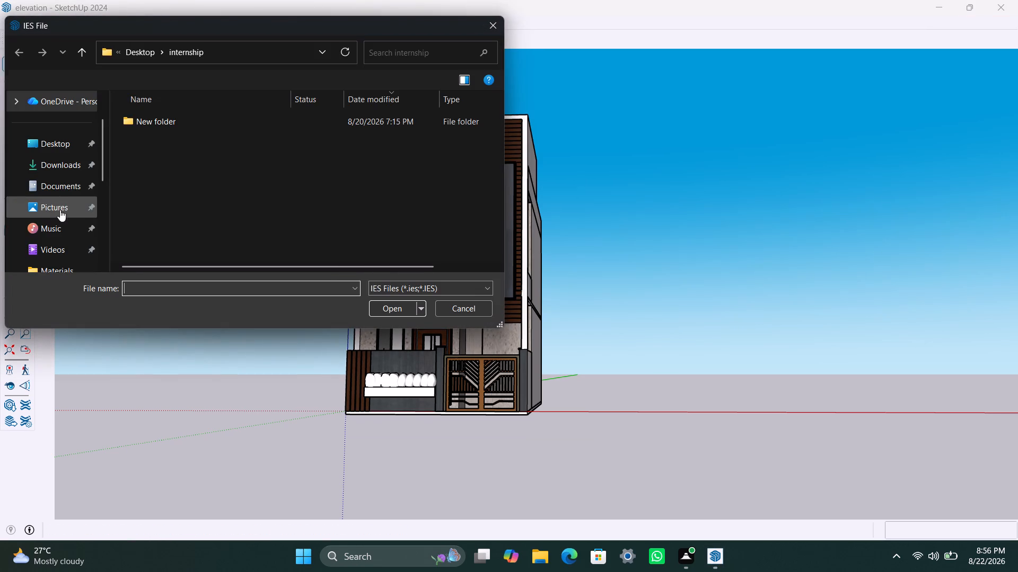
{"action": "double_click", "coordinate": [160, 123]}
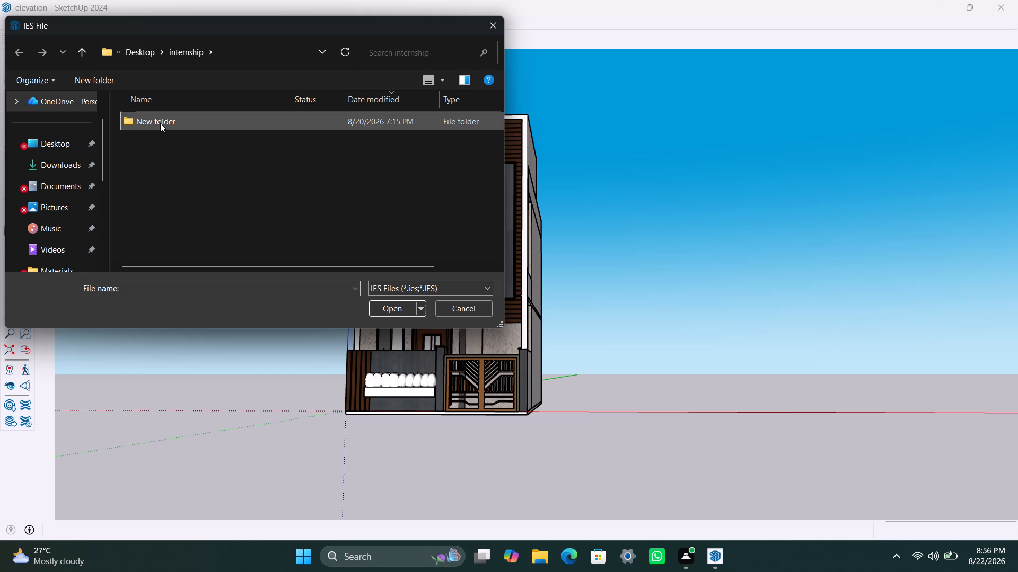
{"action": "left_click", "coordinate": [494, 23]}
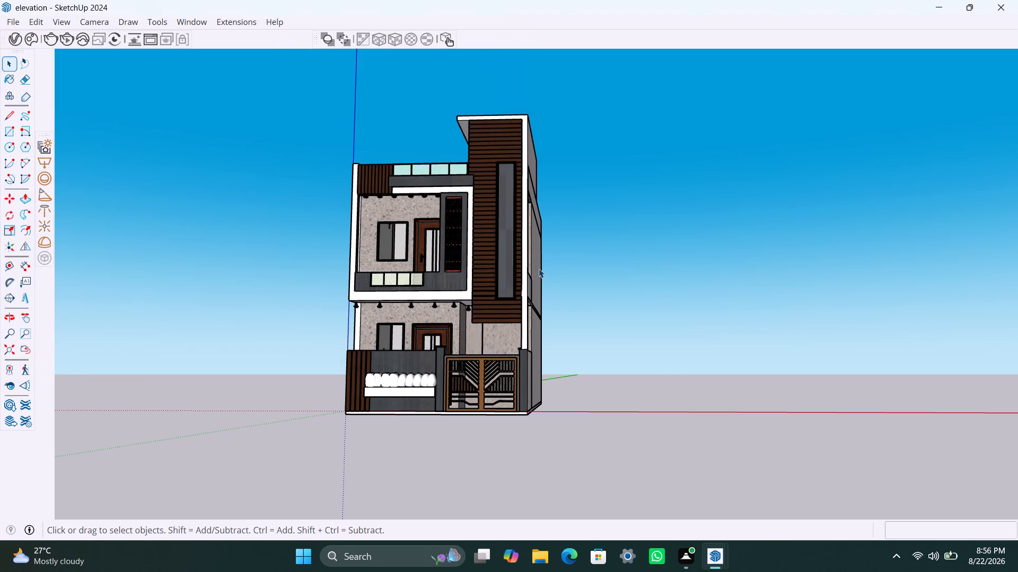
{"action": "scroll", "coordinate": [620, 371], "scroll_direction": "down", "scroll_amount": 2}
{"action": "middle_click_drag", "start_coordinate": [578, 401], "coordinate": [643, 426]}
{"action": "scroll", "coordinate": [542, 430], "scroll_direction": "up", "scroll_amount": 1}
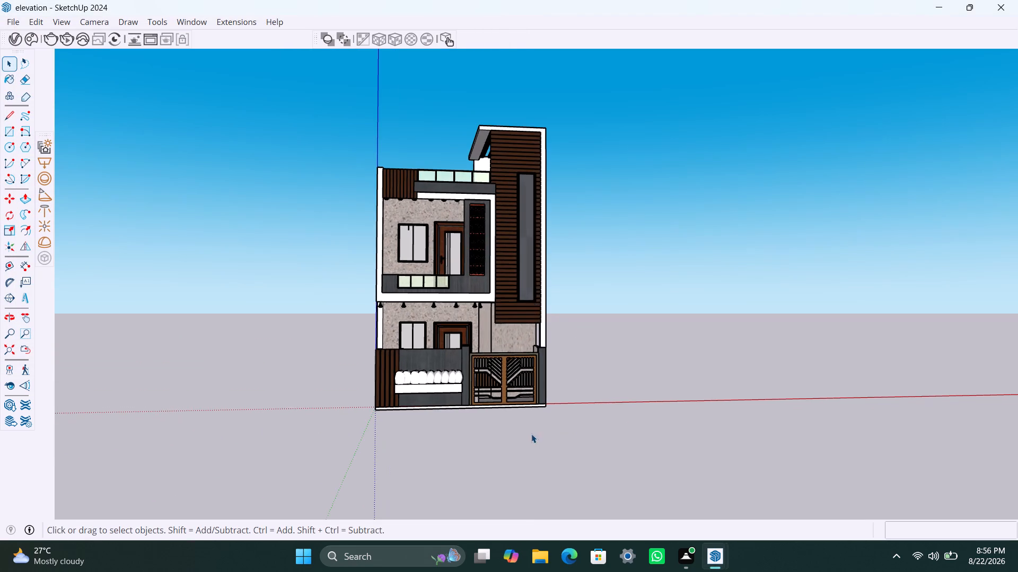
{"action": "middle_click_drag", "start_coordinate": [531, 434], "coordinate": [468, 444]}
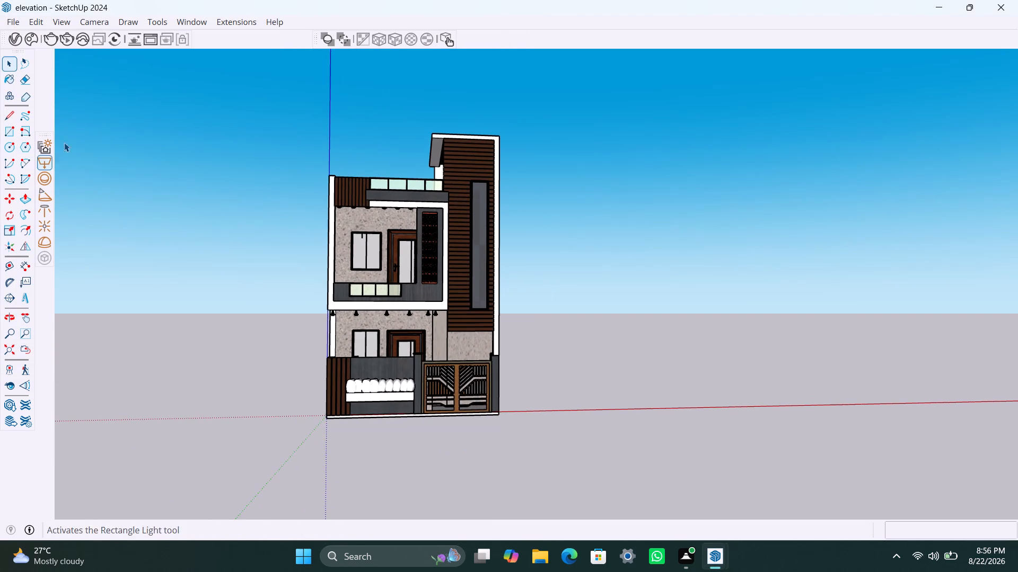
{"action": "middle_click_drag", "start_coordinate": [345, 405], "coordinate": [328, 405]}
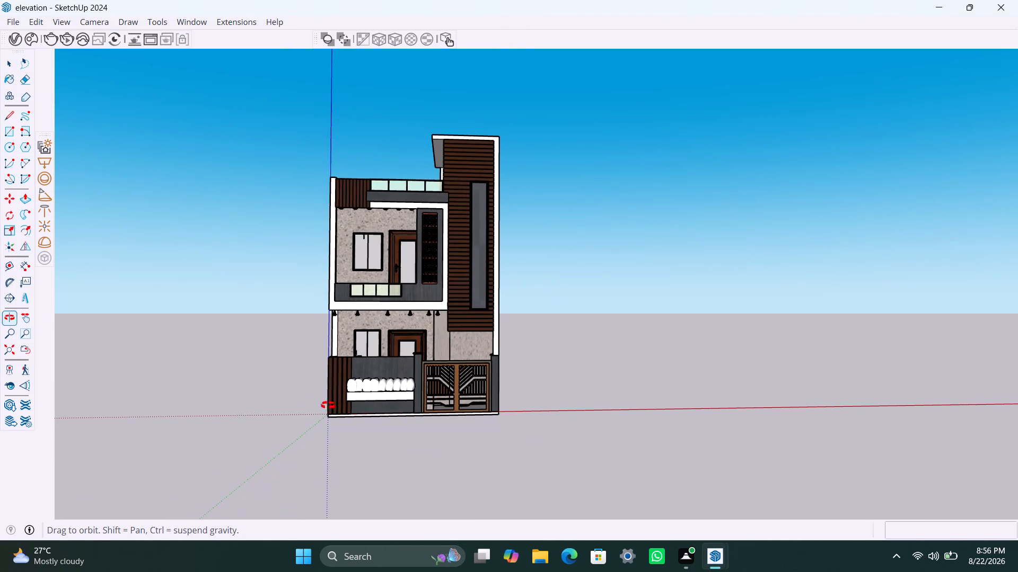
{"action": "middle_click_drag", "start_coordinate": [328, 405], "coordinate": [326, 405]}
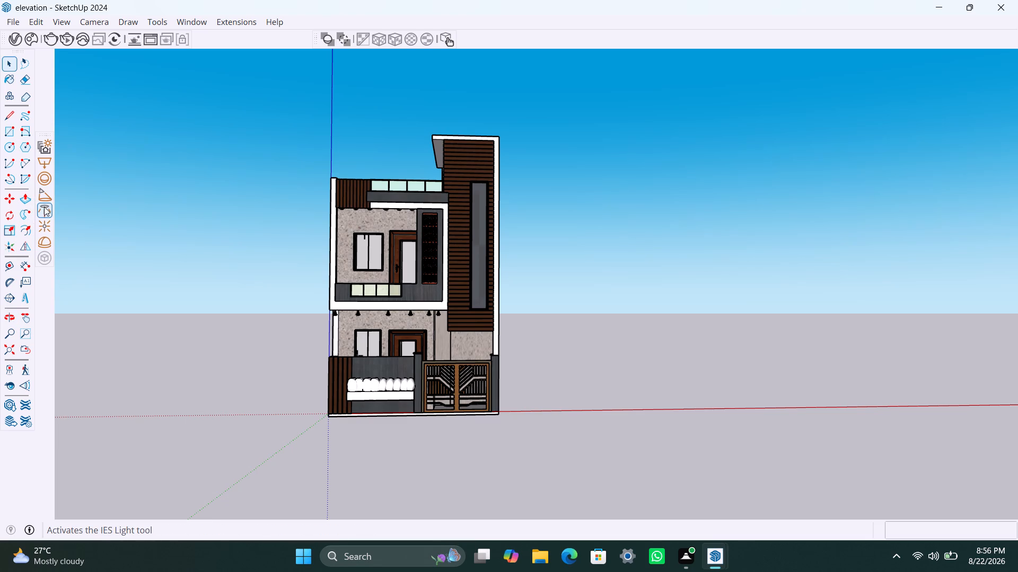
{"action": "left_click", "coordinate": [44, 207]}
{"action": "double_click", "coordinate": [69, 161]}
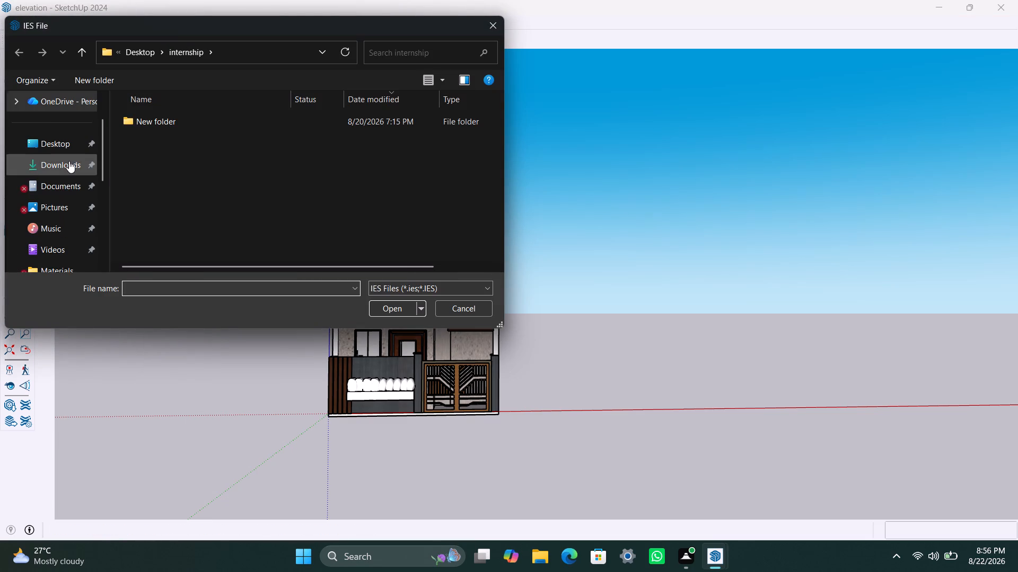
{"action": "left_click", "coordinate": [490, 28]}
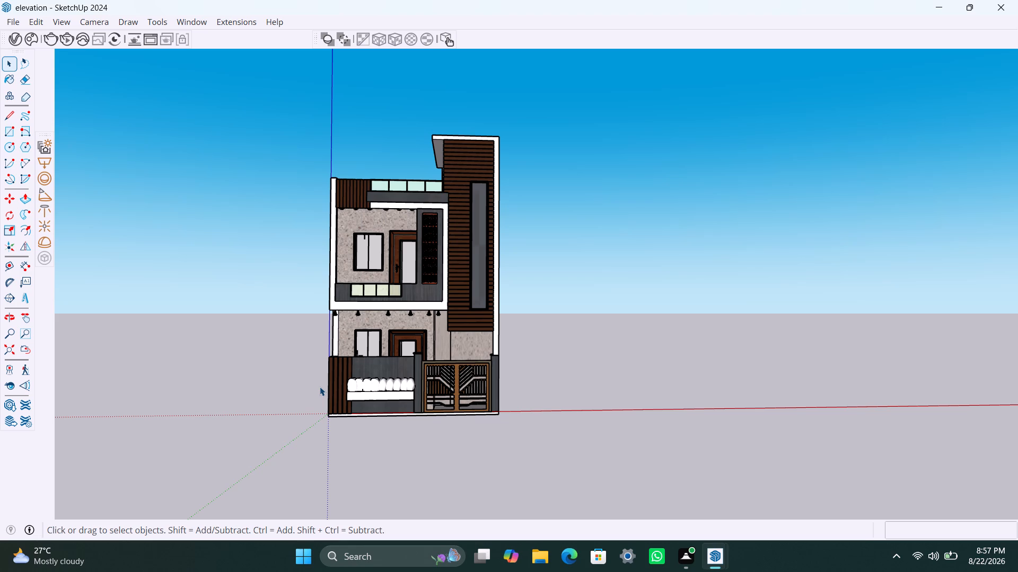
Frame the whole front elevation and switch the camera to two-point perspective.
{"action": "middle_click", "coordinate": [417, 358]}
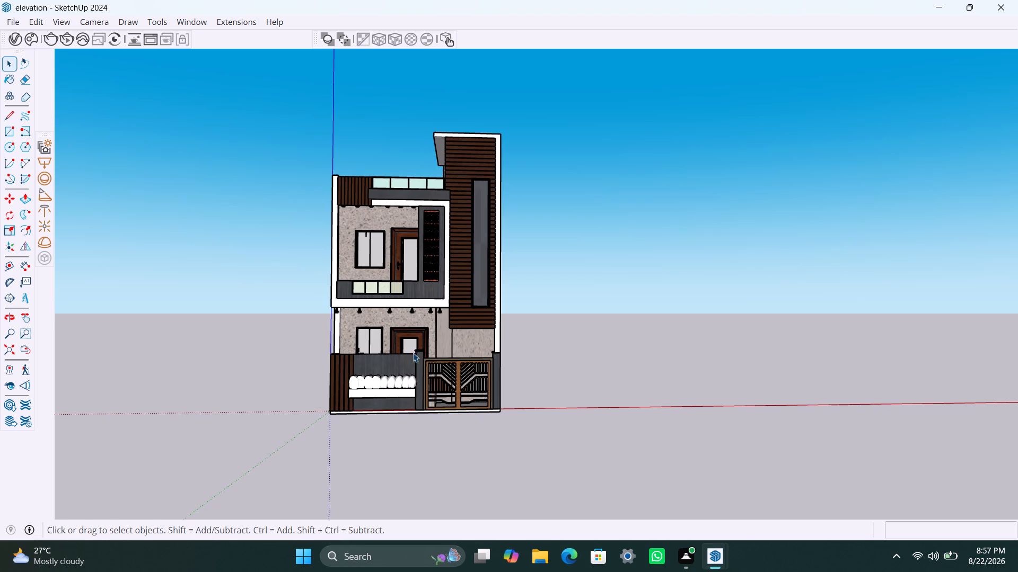
{"action": "scroll", "coordinate": [434, 351], "scroll_direction": "up", "scroll_amount": 3}
{"action": "middle_click_drag", "start_coordinate": [433, 360], "coordinate": [408, 408]}
{"action": "scroll", "coordinate": [407, 408], "scroll_direction": "up", "scroll_amount": 1}
{"action": "middle_click_drag", "start_coordinate": [407, 408], "coordinate": [376, 417]}
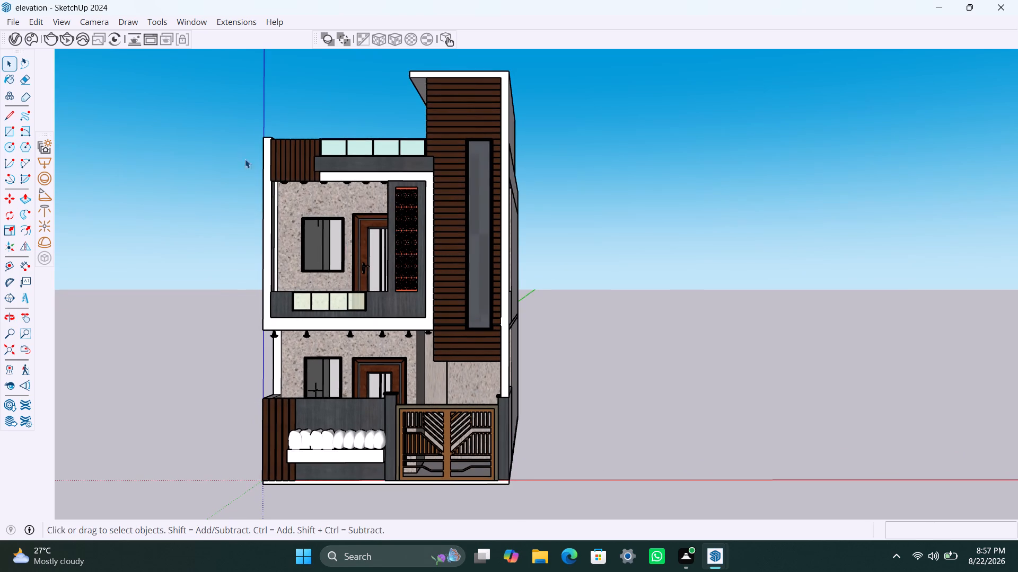
{"action": "left_click", "coordinate": [91, 23]}
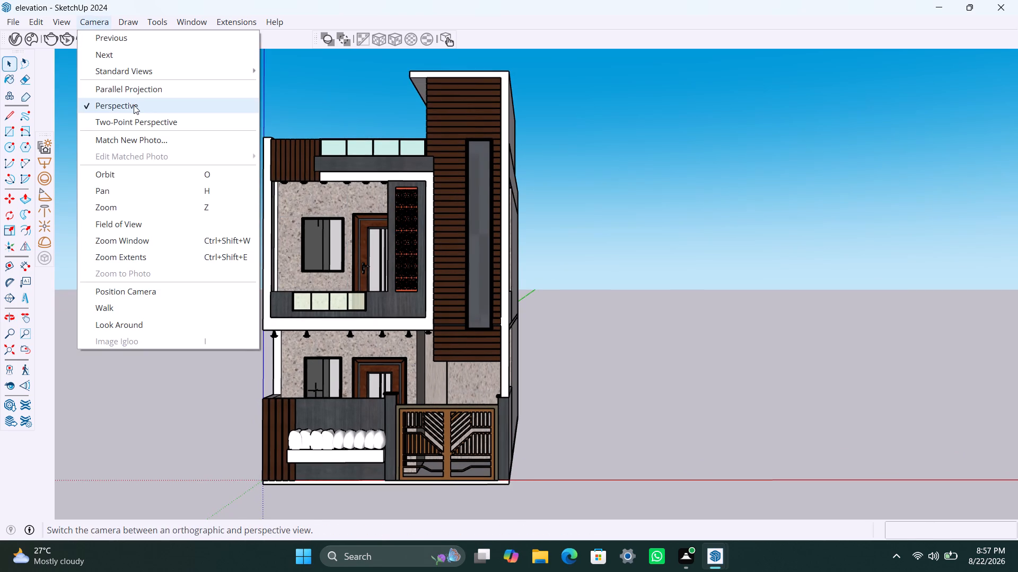
{"action": "left_click", "coordinate": [133, 117]}
{"action": "scroll", "coordinate": [432, 349], "scroll_direction": "up", "scroll_amount": 1}
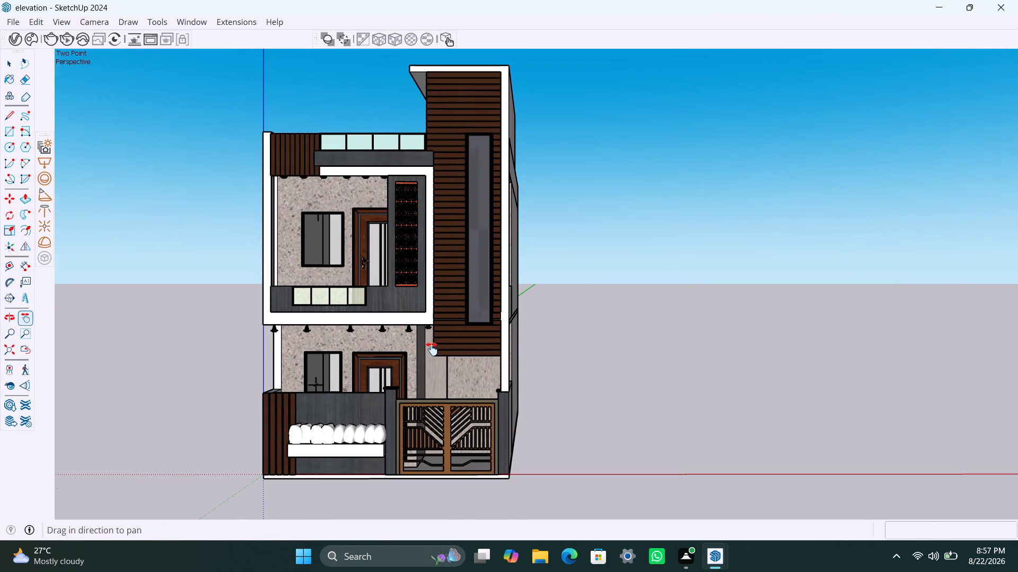
{"action": "middle_click_drag", "start_coordinate": [431, 359], "coordinate": [434, 377], "text": "shift"}
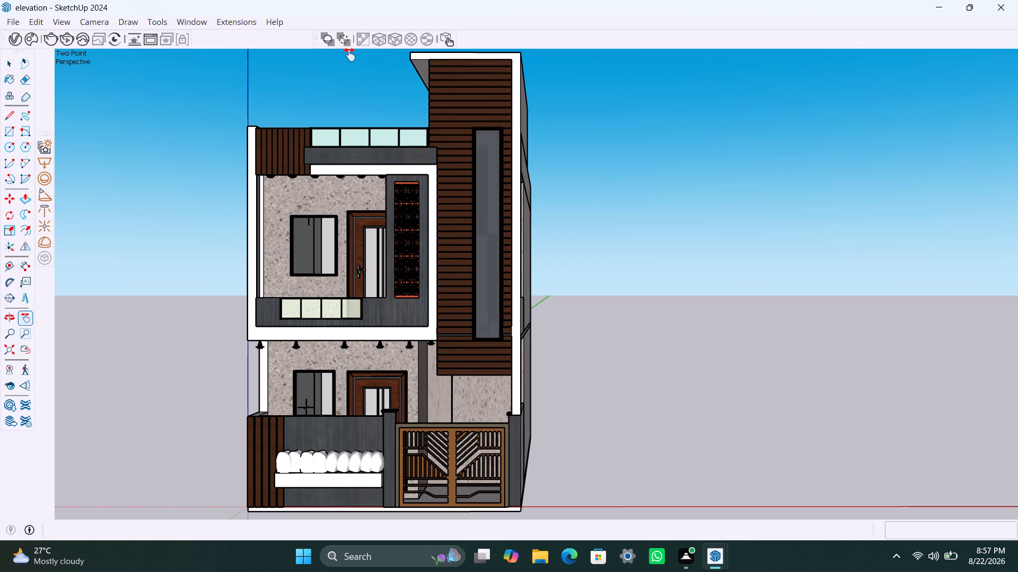
Run an interactive V-Ray render of the front elevation to check the lighting, and stop it.
{"action": "left_click", "coordinate": [66, 40]}
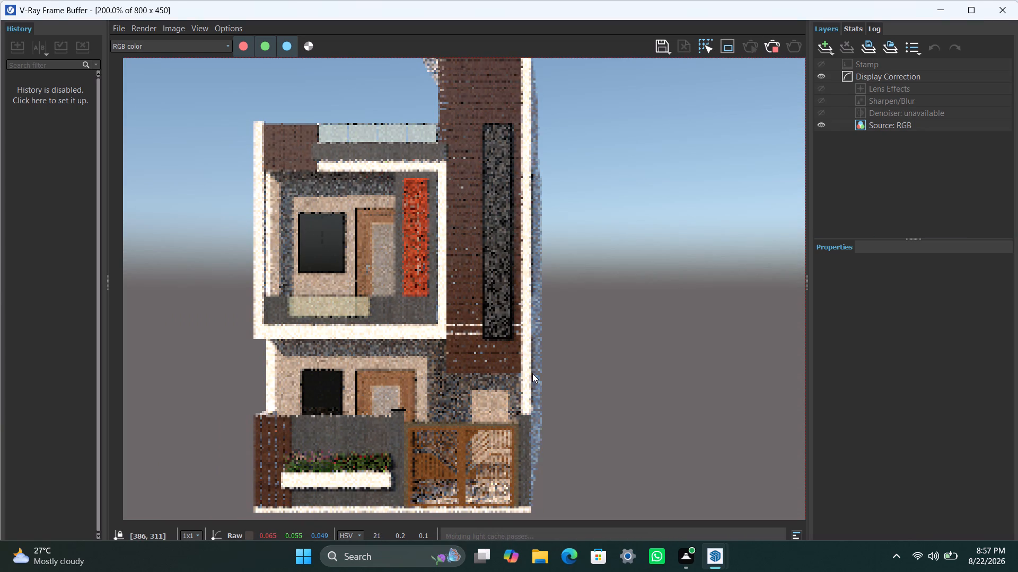
{"action": "left_click", "coordinate": [776, 49]}
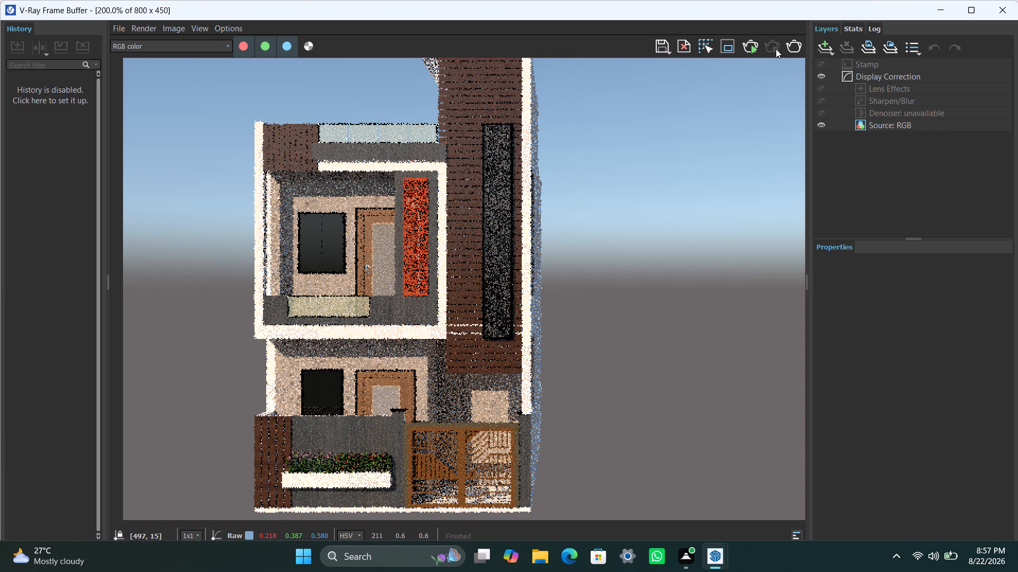
{"action": "left_click", "coordinate": [933, 8]}
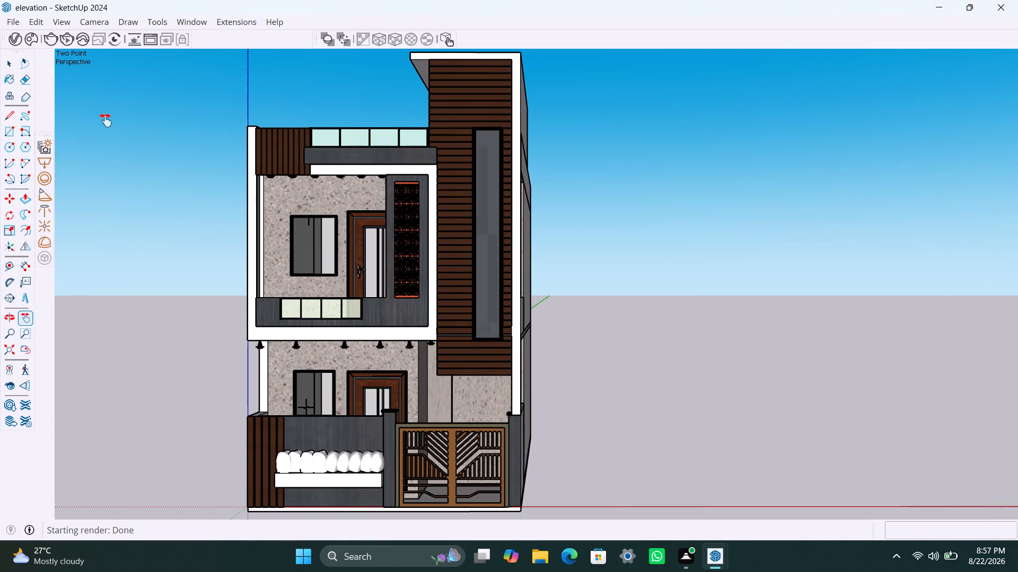
In the V-Ray lights list, set the intensity of all three omni lights to 100000.
{"action": "left_click", "coordinate": [23, 39]}
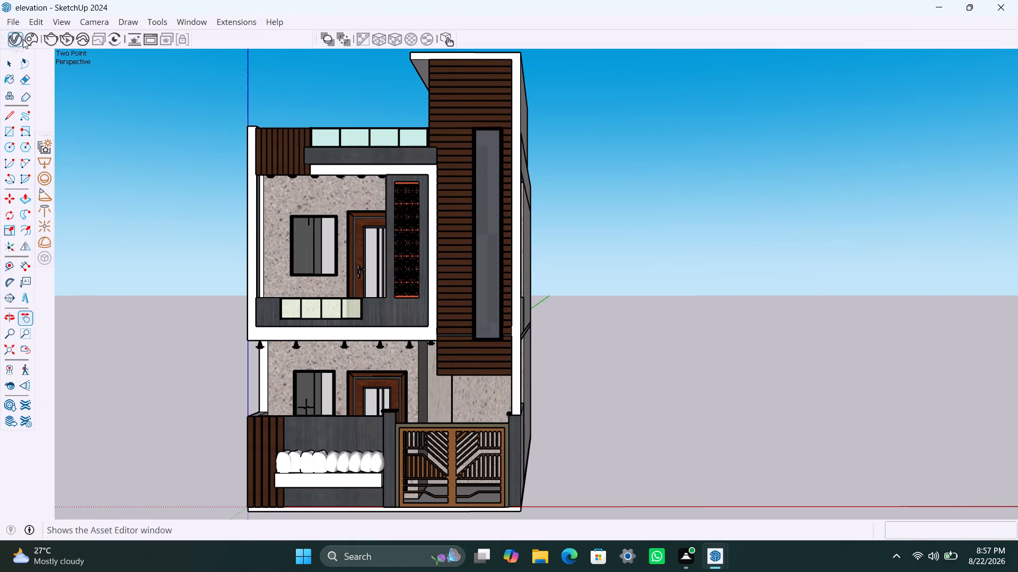
{"action": "left_click", "coordinate": [436, 74]}
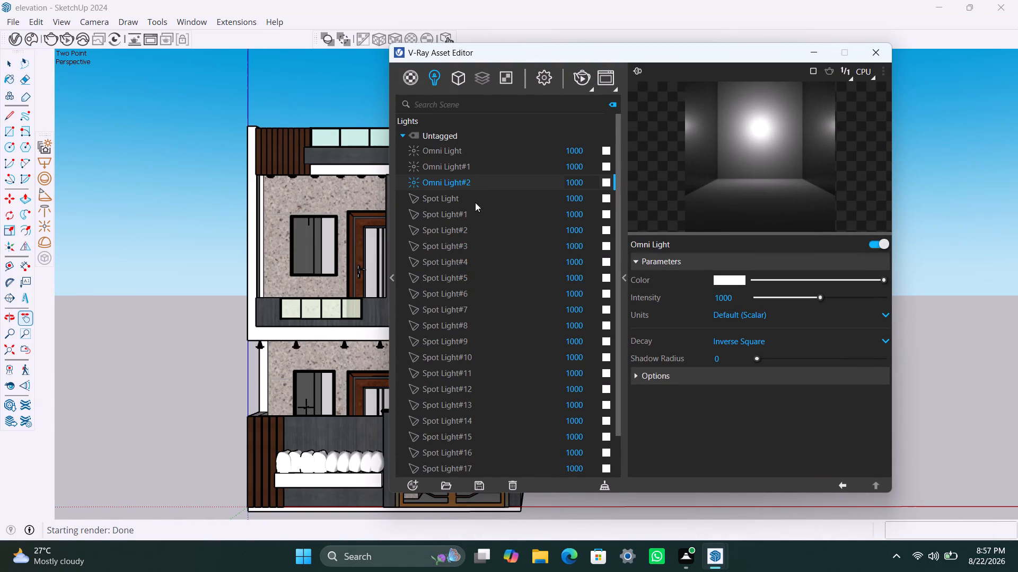
{"action": "left_click", "coordinate": [584, 151]}
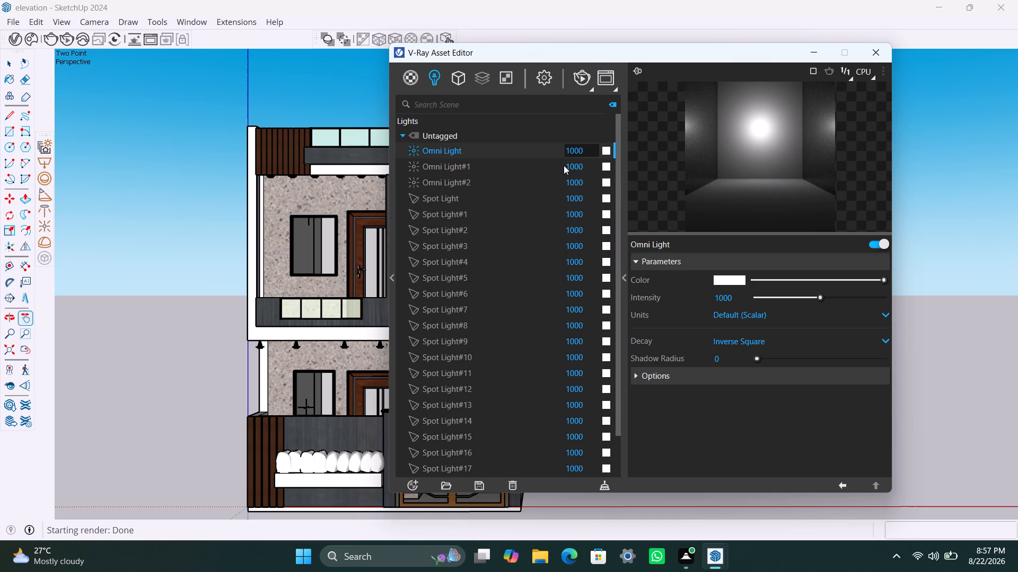
{"action": "key", "text": "0"}
{"action": "key", "text": "0"}
{"action": "left_click", "coordinate": [593, 171]}
{"action": "key", "text": "0"}
{"action": "key", "text": "0"}
{"action": "left_click", "coordinate": [589, 178]}
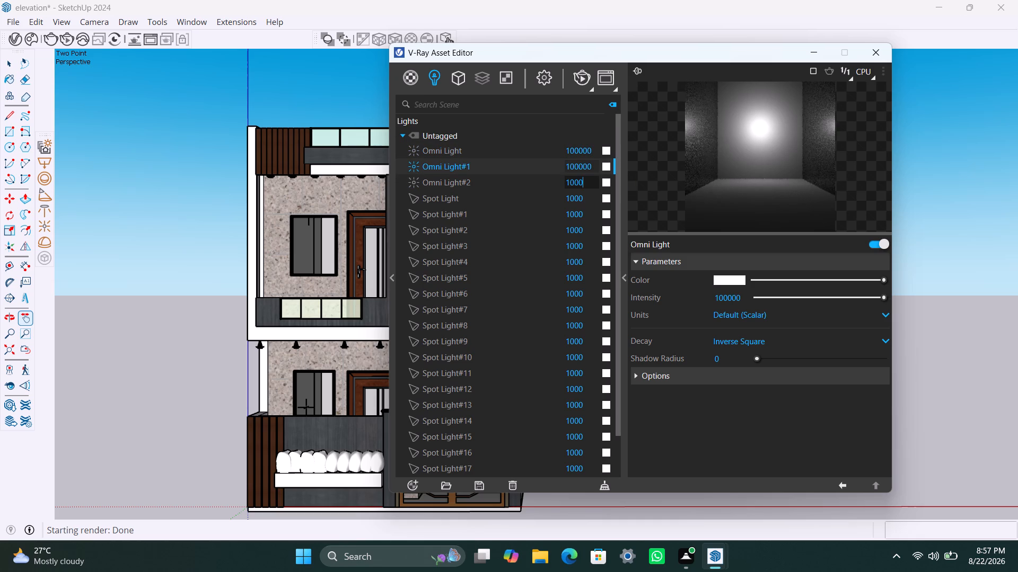
{"action": "key", "text": "0"}
{"action": "key", "text": "0"}
Set the intensity of the first five spot lights, Spot Light through Spot Light#4, to 100000.
{"action": "left_click", "coordinate": [588, 199]}
{"action": "key", "text": "0"}
{"action": "key", "text": "0"}
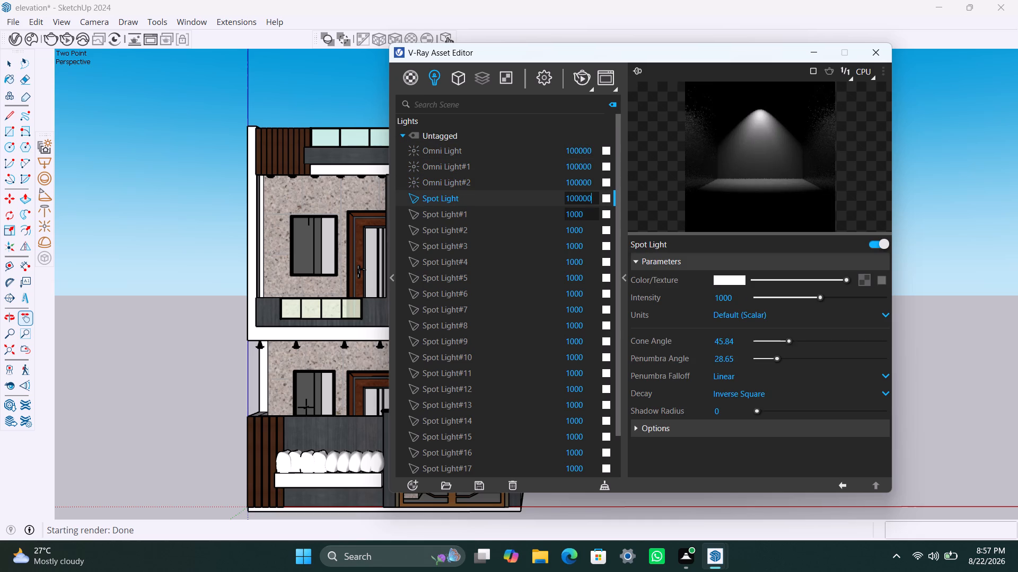
{"action": "left_click", "coordinate": [587, 213]}
{"action": "key", "text": "0"}
{"action": "key", "text": "0"}
{"action": "left_click", "coordinate": [586, 233]}
{"action": "key", "text": "0"}
{"action": "key", "text": "0"}
{"action": "left_click", "coordinate": [589, 254]}
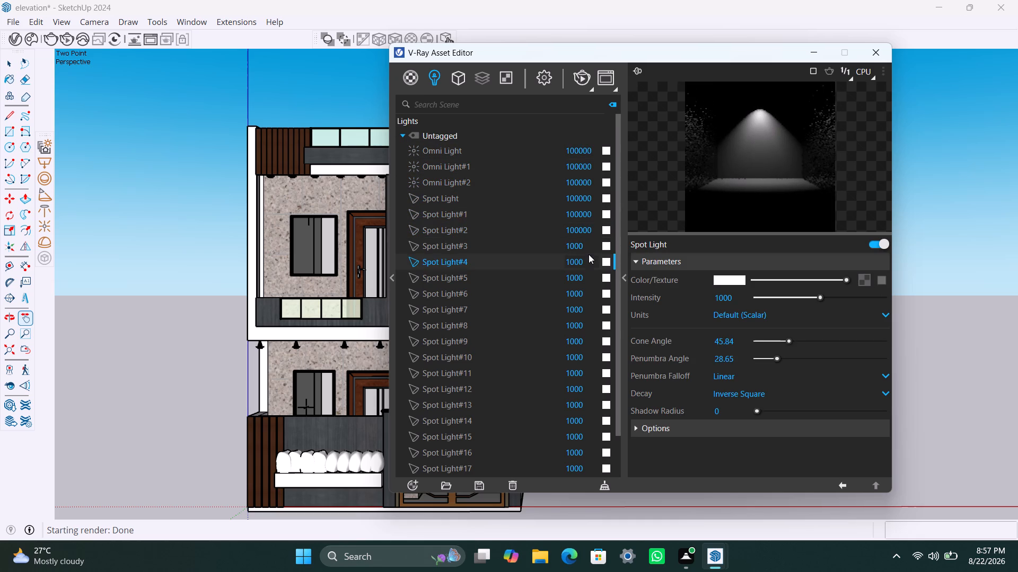
{"action": "left_click", "coordinate": [586, 247]}
{"action": "key", "text": "0"}
{"action": "key", "text": "0"}
{"action": "left_click", "coordinate": [588, 260]}
{"action": "key", "text": "0"}
{"action": "key", "text": "0"}
Set the intensity of Spot Light#5 to 1000000.
{"action": "left_click", "coordinate": [590, 272]}
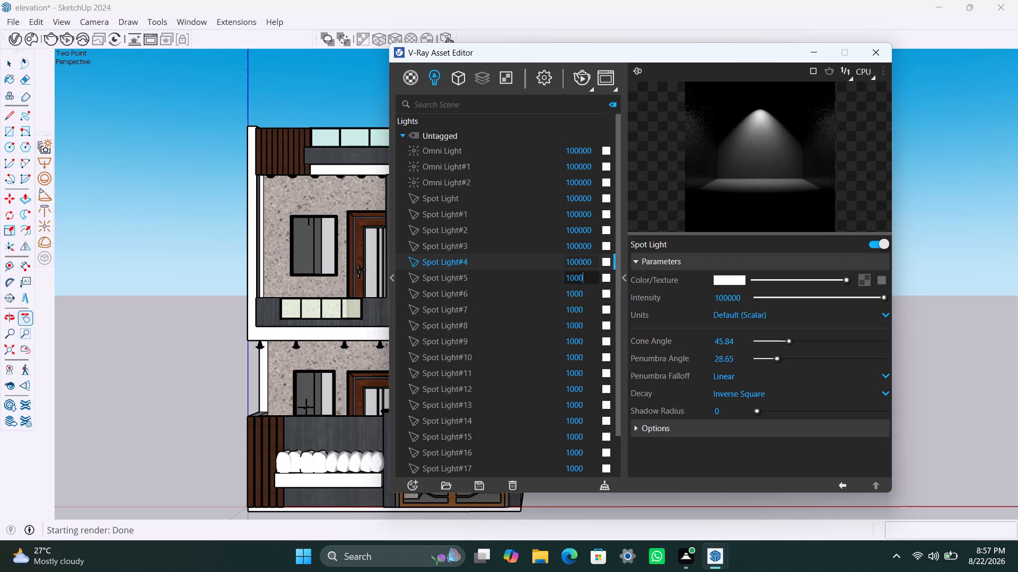
{"action": "key", "text": "0"}
{"action": "type", "text": "00"}
{"action": "key", "text": "Delete"}
Set the intensity of Spot Light#6 through Spot Light#9 to 100000.
{"action": "left_click", "coordinate": [588, 296]}
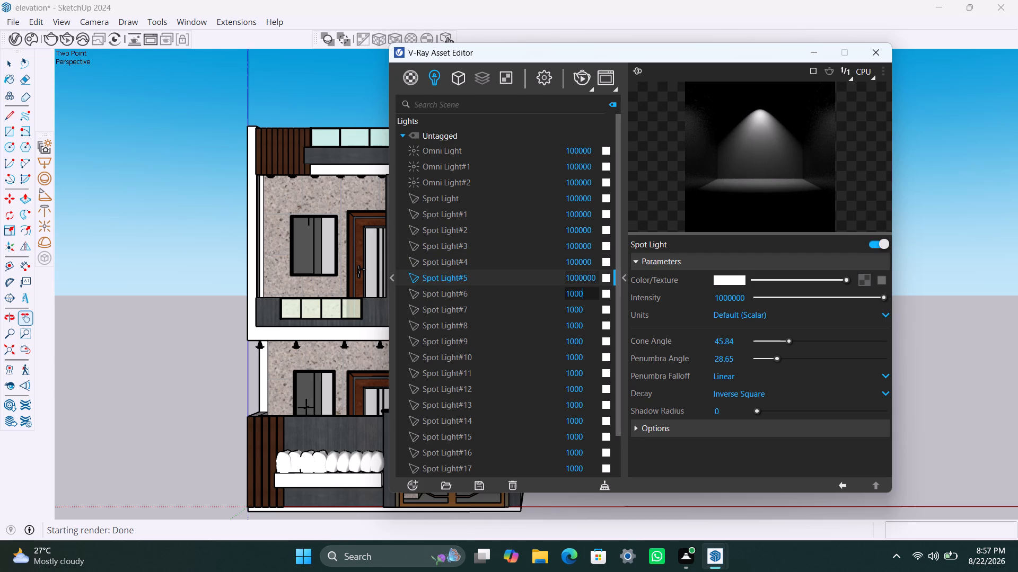
{"action": "type", "text": "00"}
{"action": "left_click", "coordinate": [590, 308]}
{"action": "key", "text": "0"}
{"action": "key", "text": "0"}
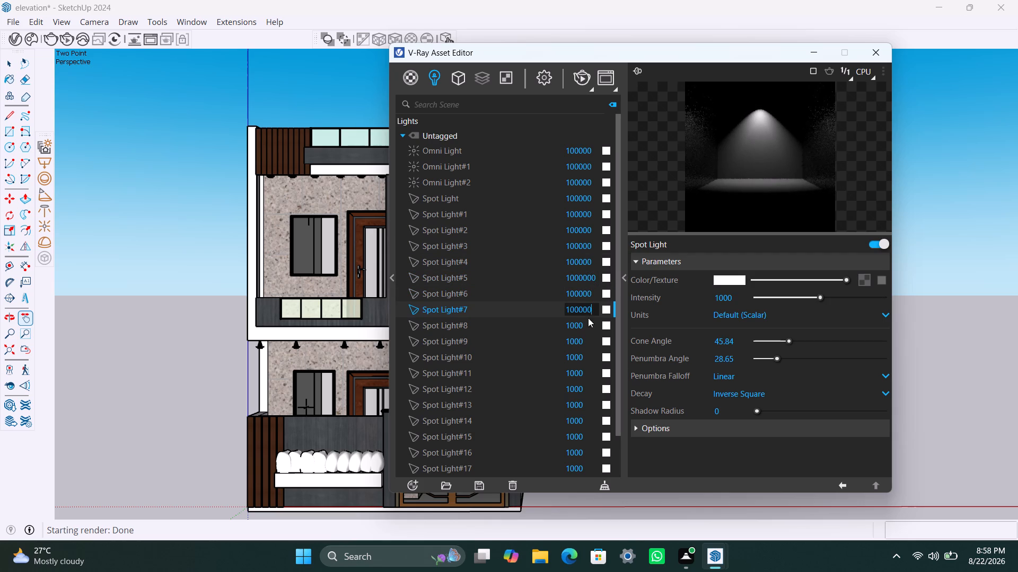
{"action": "left_click", "coordinate": [586, 327]}
{"action": "key", "text": "0"}
{"action": "key", "text": "0"}
{"action": "left_click", "coordinate": [586, 340]}
{"action": "key", "text": "0"}
{"action": "key", "text": "0"}
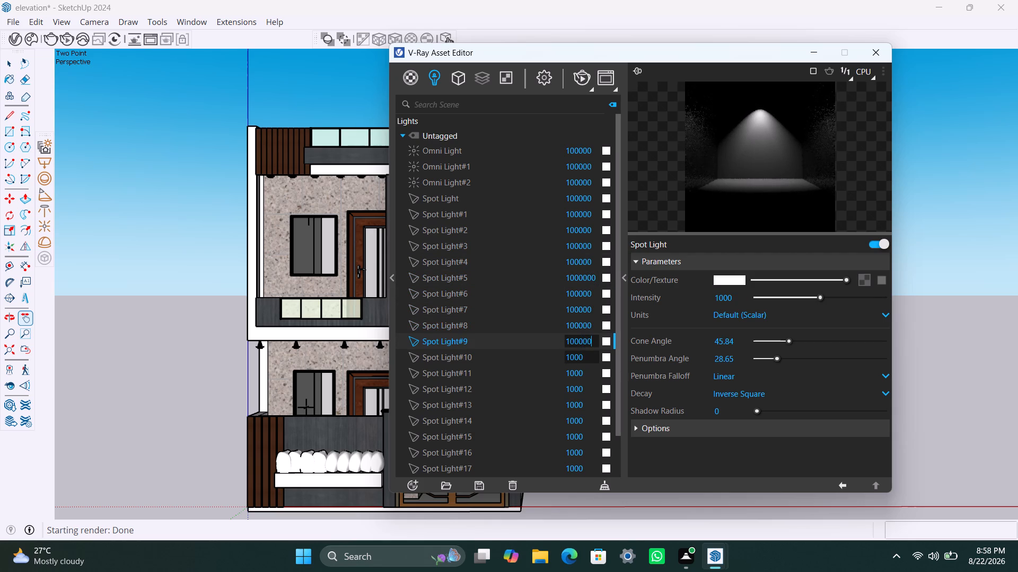
Set the intensity of Spot Light#10 through Spot Light#13 to 100000.
{"action": "left_click", "coordinate": [587, 356]}
{"action": "key", "text": "0"}
{"action": "key", "text": "0"}
{"action": "left_click", "coordinate": [587, 374]}
{"action": "key", "text": "0"}
{"action": "key", "text": "0"}
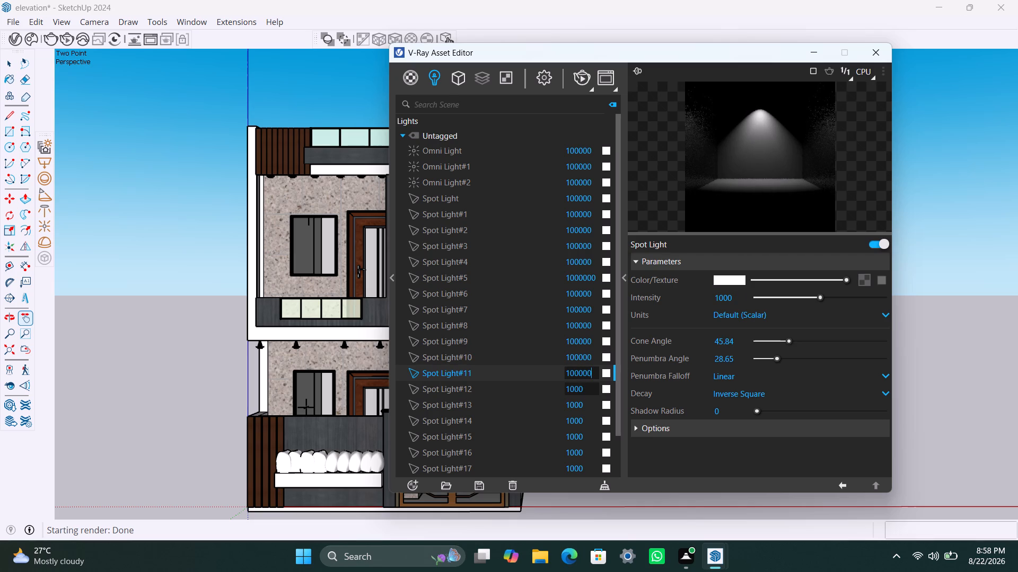
{"action": "left_click", "coordinate": [591, 395]}
{"action": "left_click", "coordinate": [586, 386]}
{"action": "key", "text": "0"}
{"action": "key", "text": "0"}
{"action": "left_click", "coordinate": [590, 408]}
{"action": "key", "text": "0"}
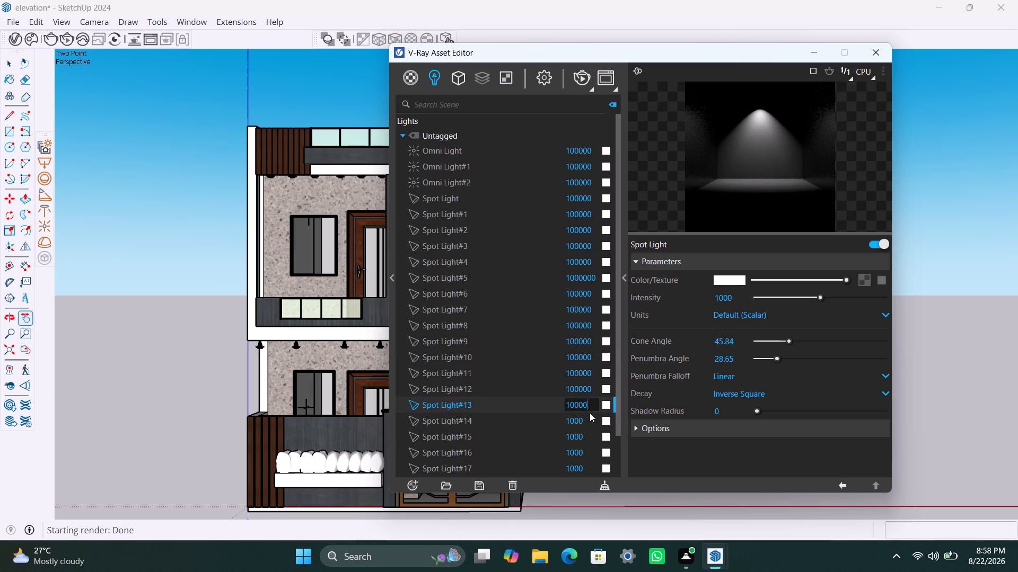
{"action": "key", "text": "0"}
Set the intensity of Spot Light#14 through Spot Light#16 to 100000.
{"action": "left_click", "coordinate": [589, 422]}
{"action": "key", "text": "0"}
{"action": "key", "text": "0"}
{"action": "left_click", "coordinate": [588, 437]}
{"action": "key", "text": "0"}
{"action": "key", "text": "0"}
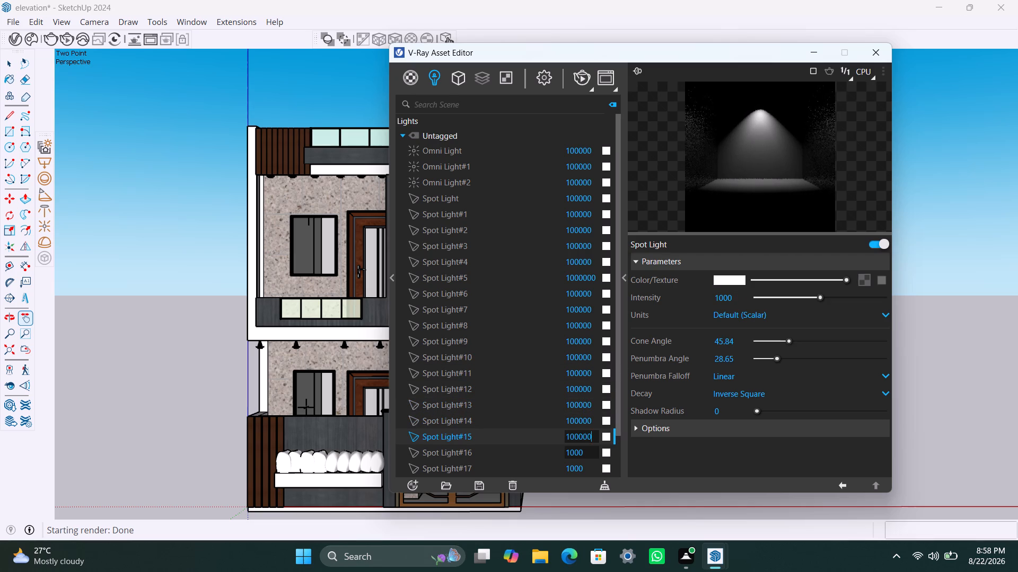
{"action": "left_click", "coordinate": [589, 452]}
{"action": "key", "text": "0"}
{"action": "key", "text": "0"}
Set the intensity of the last three spot lights, Spot Light#17 through Spot Light#19, to 100000.
{"action": "scroll", "coordinate": [537, 418], "scroll_direction": "down", "scroll_amount": 2}
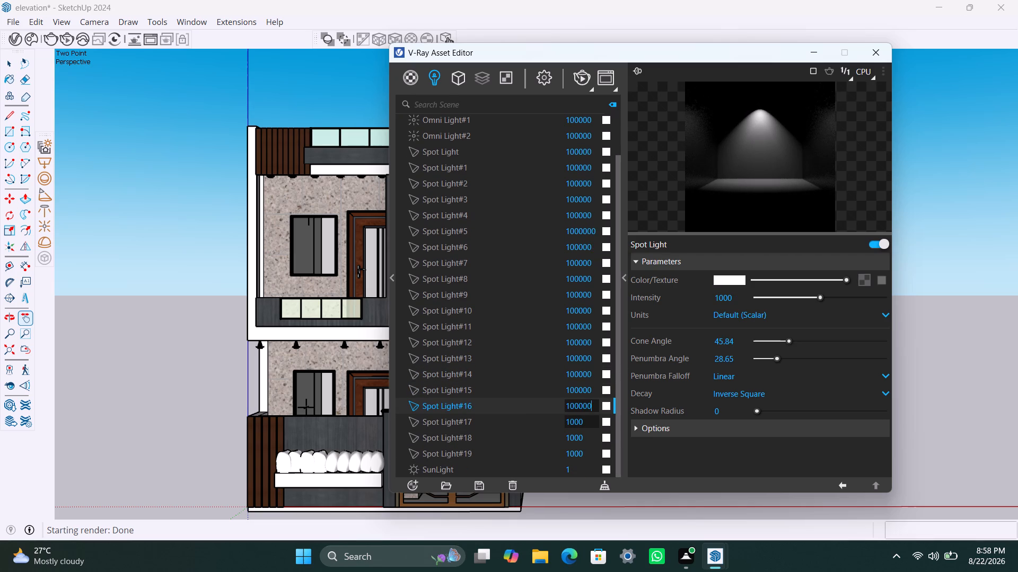
{"action": "left_click", "coordinate": [584, 425]}
{"action": "key", "text": "0"}
{"action": "key", "text": "0"}
{"action": "left_click", "coordinate": [589, 437]}
{"action": "key", "text": "0"}
{"action": "key", "text": "0"}
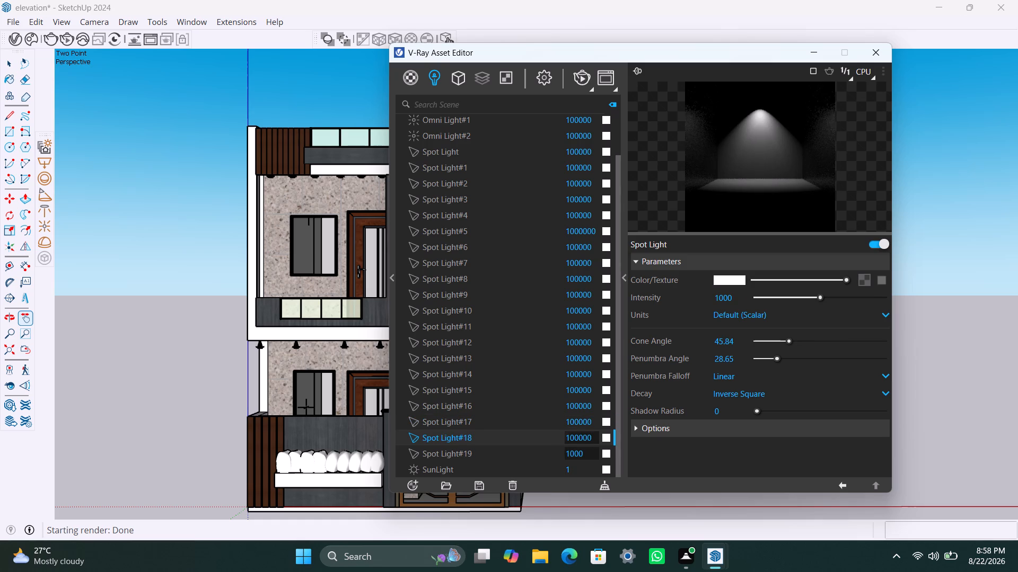
{"action": "left_click", "coordinate": [584, 457]}
{"action": "key", "text": "0"}
{"action": "key", "text": "0"}
Set the SunLight intensity to 0 and look over the whole lights list.
{"action": "left_click_drag", "start_coordinate": [580, 470], "coordinate": [552, 470]}
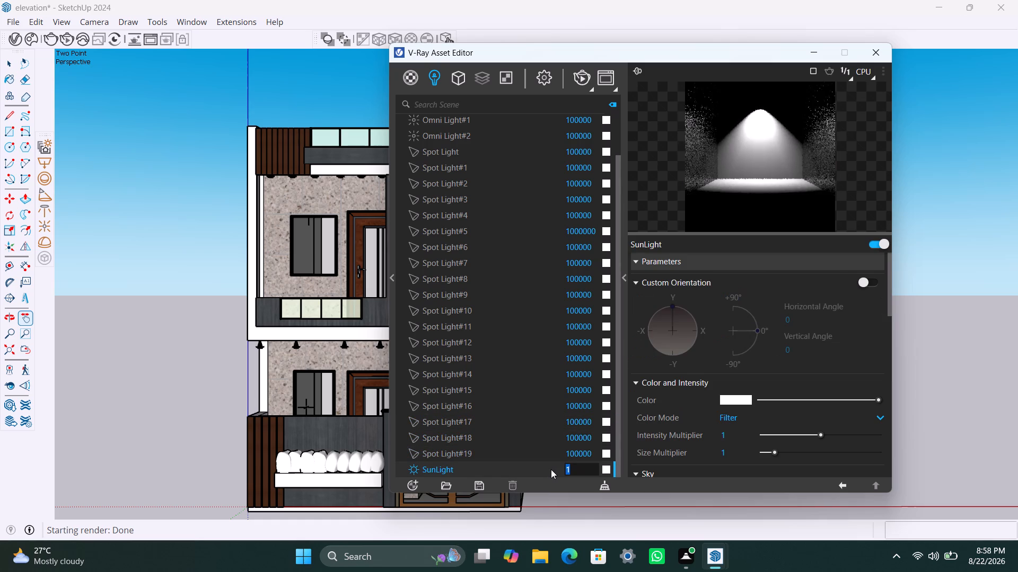
{"action": "key", "text": "0"}
{"action": "scroll", "coordinate": [500, 373], "scroll_direction": "down", "scroll_amount": 3}
{"action": "scroll", "coordinate": [515, 416], "scroll_direction": "down", "scroll_amount": 2}
{"action": "scroll", "coordinate": [510, 418], "scroll_direction": "up", "scroll_amount": 1}
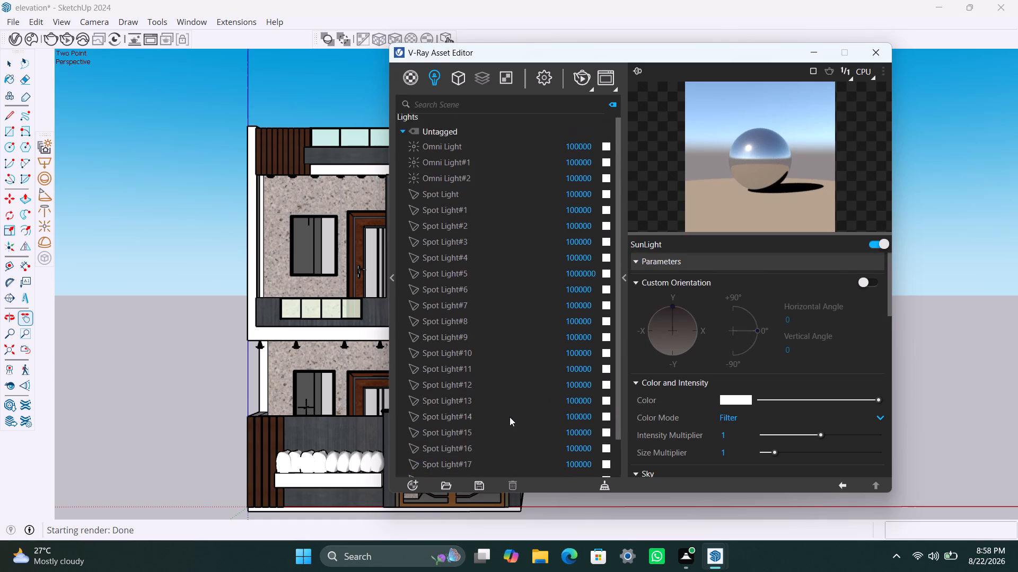
{"action": "scroll", "coordinate": [510, 417], "scroll_direction": "down", "scroll_amount": 4}
{"action": "scroll", "coordinate": [501, 413], "scroll_direction": "up", "scroll_amount": 9}
{"action": "left_click", "coordinate": [169, 324]}
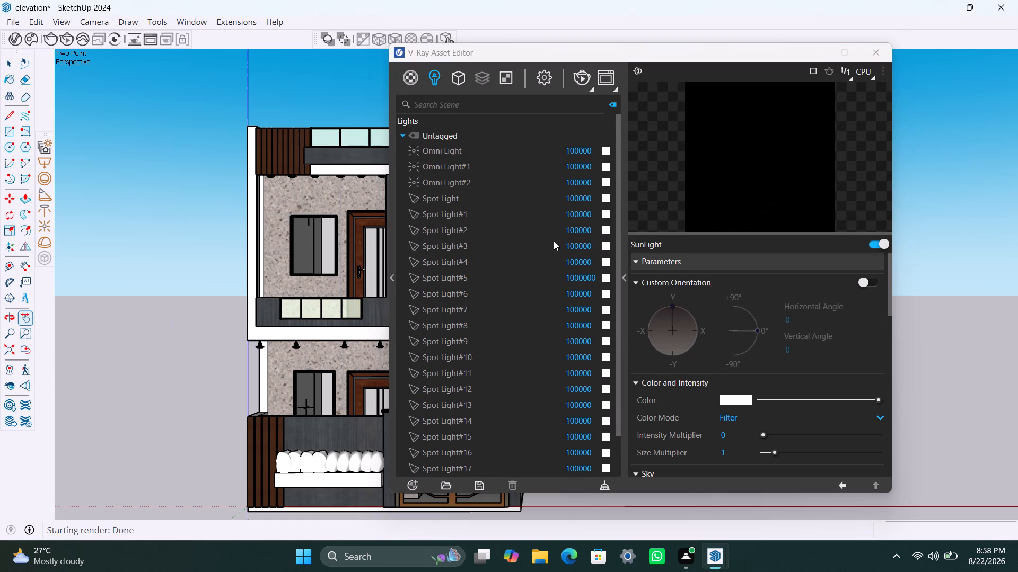
Run an interactive V-Ray render of the elevation, examine the lighting on both floors, and stop the render.
{"action": "left_click", "coordinate": [584, 77]}
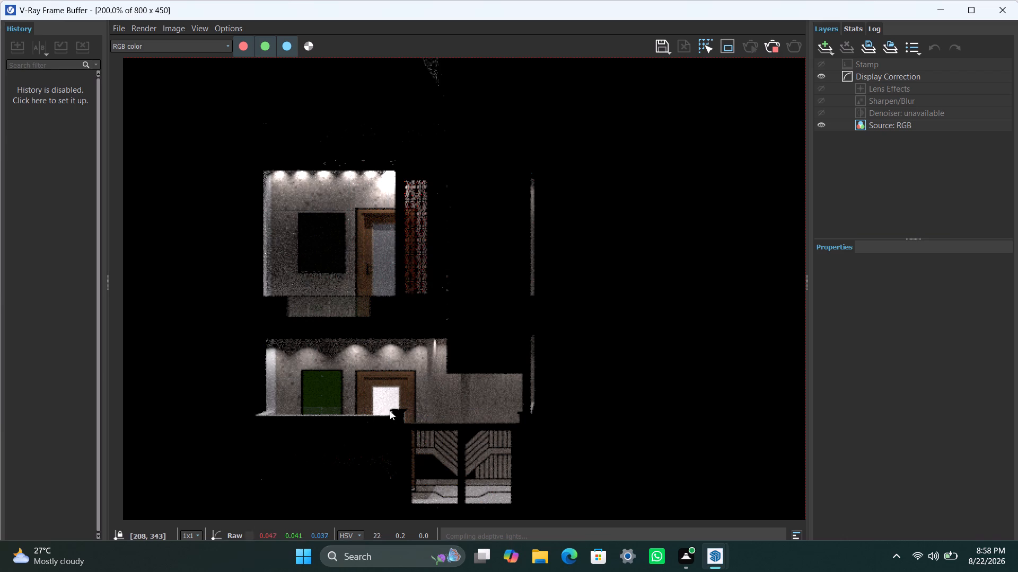
{"action": "scroll", "coordinate": [454, 299], "scroll_direction": "down", "scroll_amount": 1}
{"action": "scroll", "coordinate": [453, 324], "scroll_direction": "up", "scroll_amount": 1}
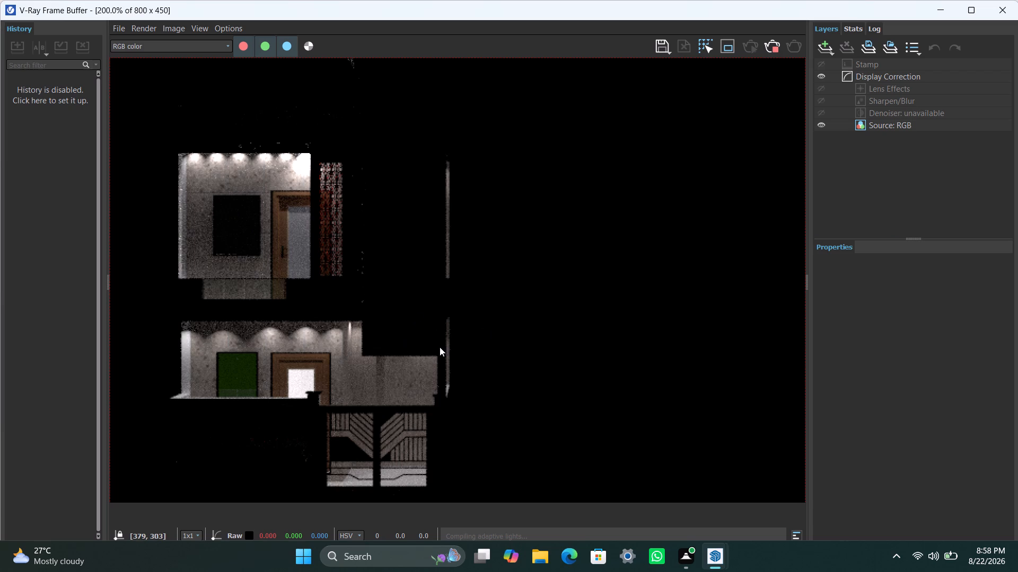
{"action": "scroll", "coordinate": [408, 296], "scroll_direction": "down", "scroll_amount": 1}
{"action": "scroll", "coordinate": [411, 299], "scroll_direction": "up", "scroll_amount": 1}
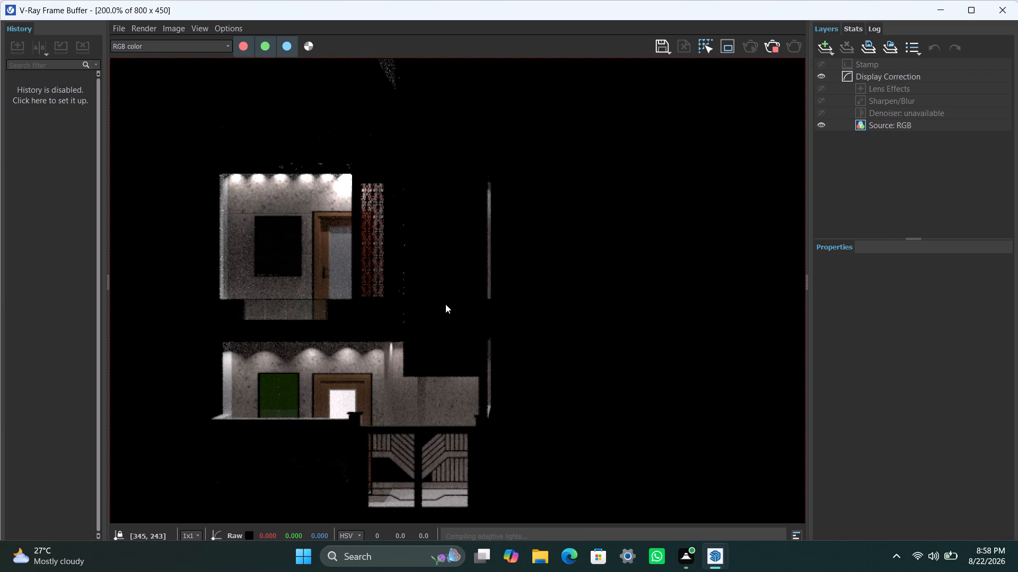
{"action": "left_click", "coordinate": [774, 48]}
{"action": "left_click", "coordinate": [945, 11]}
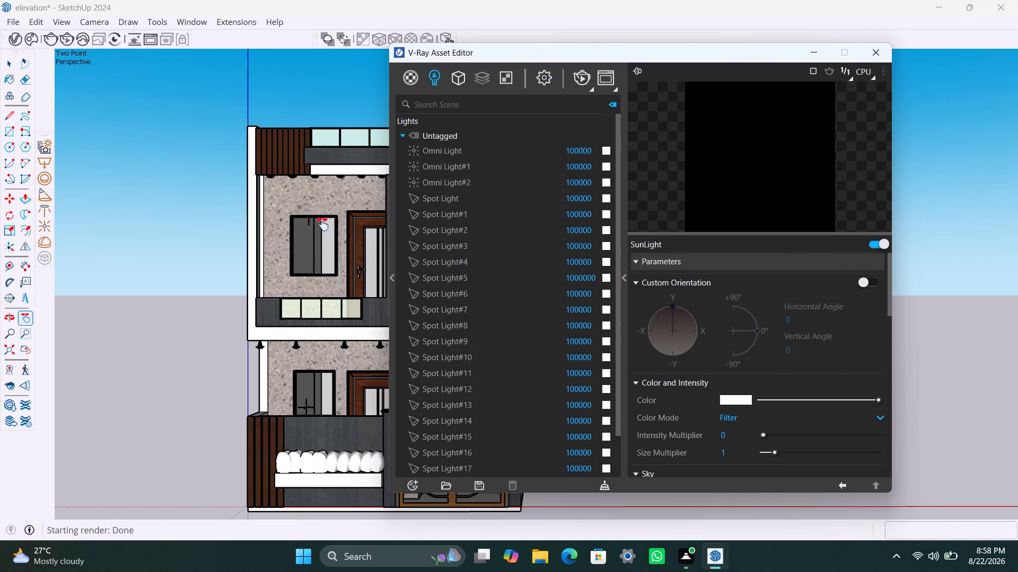
Put the asset editor away, open the upper-floor window group, and move its sash panel about 5' 1" sideways, away from the door.
{"action": "key", "text": "space"}
{"action": "key", "text": "space"}
{"action": "key", "text": "space"}
{"action": "key", "text": "space"}
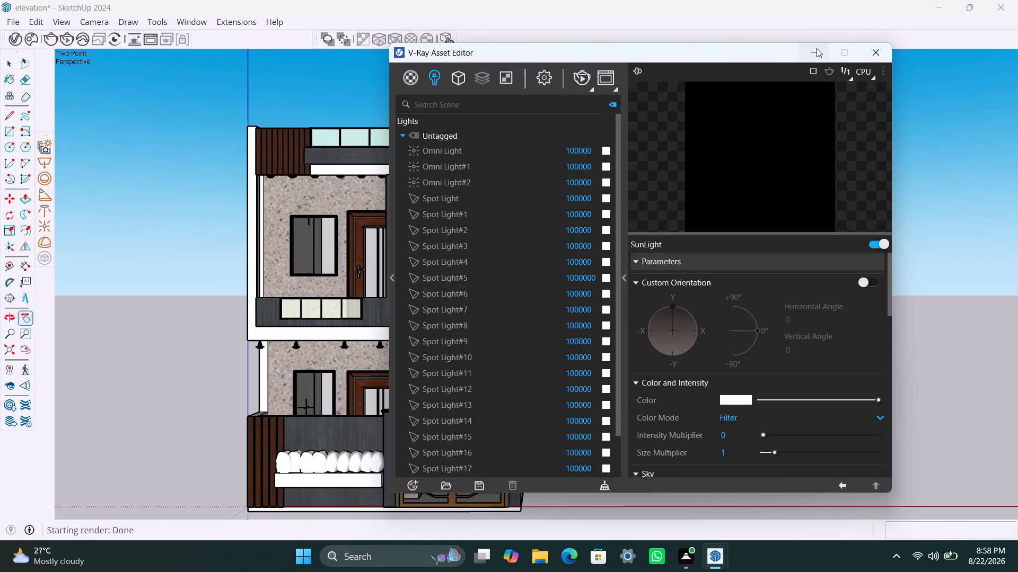
{"action": "left_click", "coordinate": [817, 48]}
{"action": "scroll", "coordinate": [310, 264], "scroll_direction": "up", "scroll_amount": 7}
{"action": "key", "text": "space"}
{"action": "left_click", "coordinate": [310, 265]}
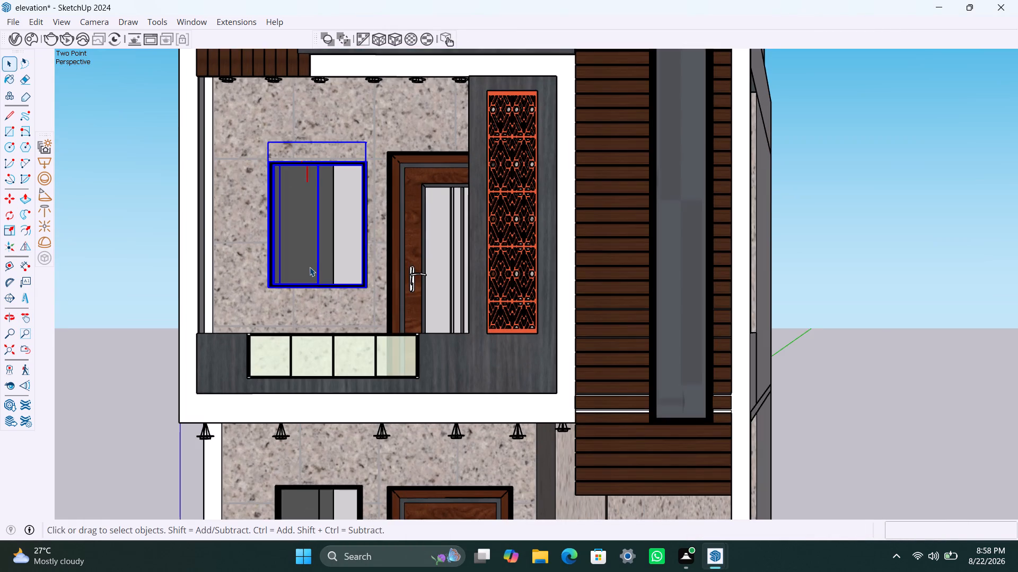
{"action": "triple_click", "coordinate": [309, 267]}
{"action": "key", "text": "m"}
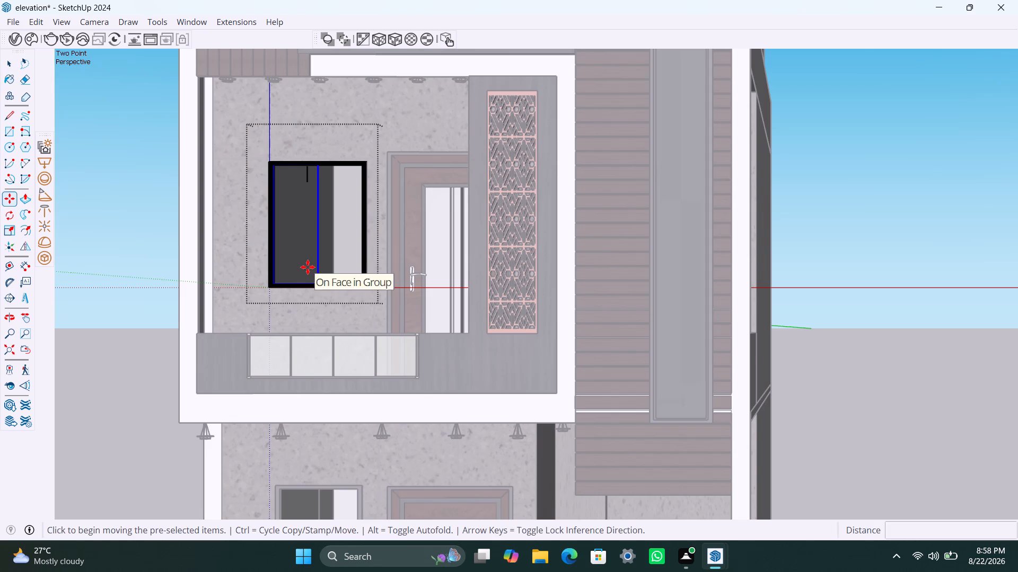
{"action": "left_click", "coordinate": [277, 282]}
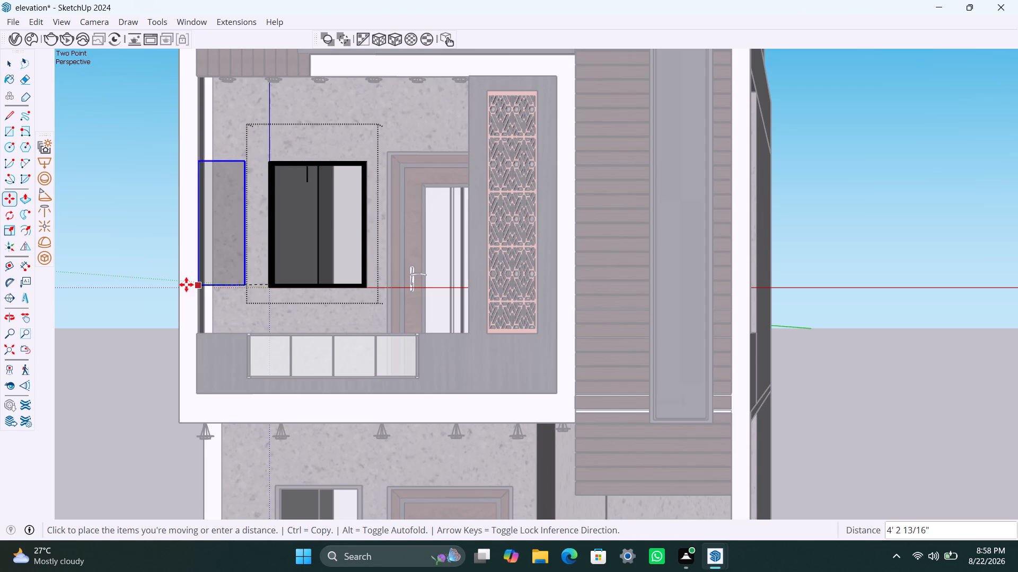
{"action": "left_click", "coordinate": [175, 284]}
{"action": "key", "text": "space"}
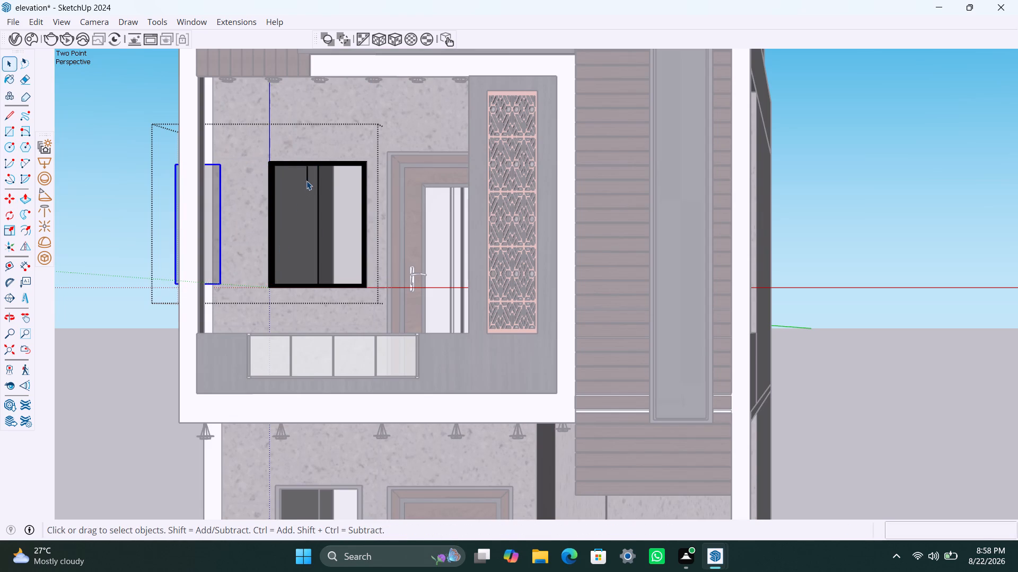
Move the omni light inside the upper-floor window down about 2' 11" along the blue axis.
{"action": "left_click", "coordinate": [306, 181]}
{"action": "key", "text": "m"}
{"action": "left_click", "coordinate": [306, 181]}
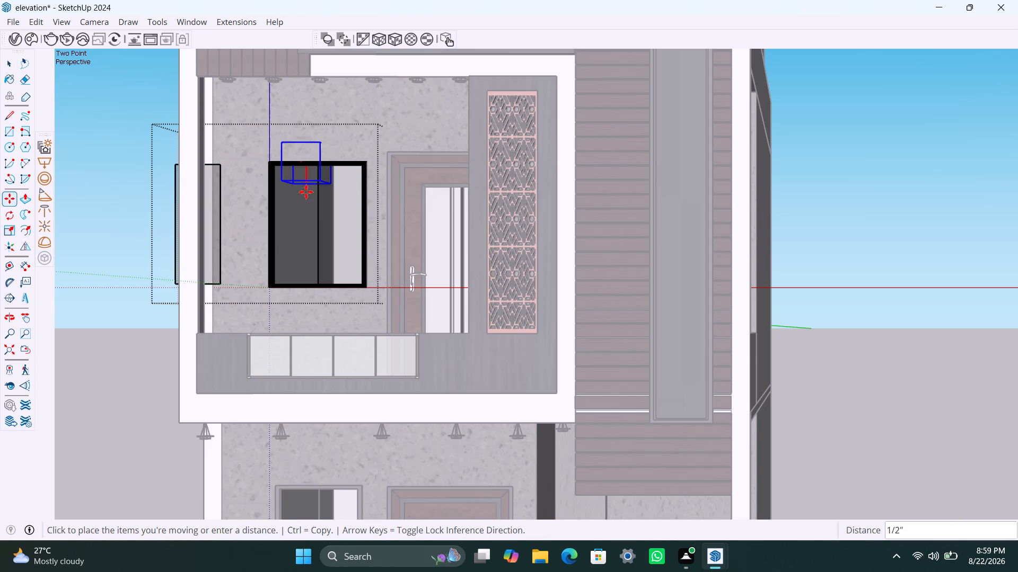
{"action": "left_click", "coordinate": [306, 238]}
{"action": "key", "text": "space"}
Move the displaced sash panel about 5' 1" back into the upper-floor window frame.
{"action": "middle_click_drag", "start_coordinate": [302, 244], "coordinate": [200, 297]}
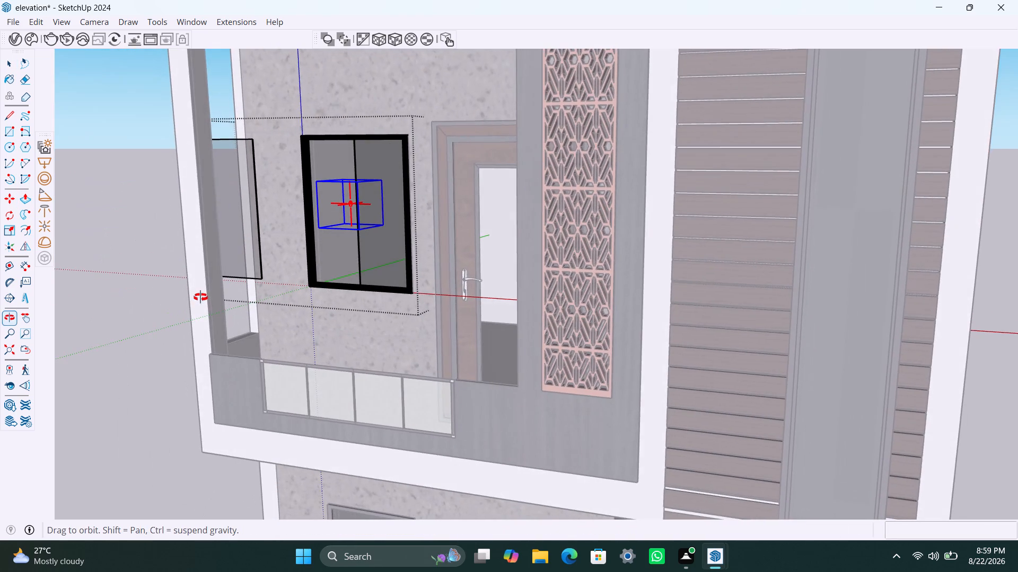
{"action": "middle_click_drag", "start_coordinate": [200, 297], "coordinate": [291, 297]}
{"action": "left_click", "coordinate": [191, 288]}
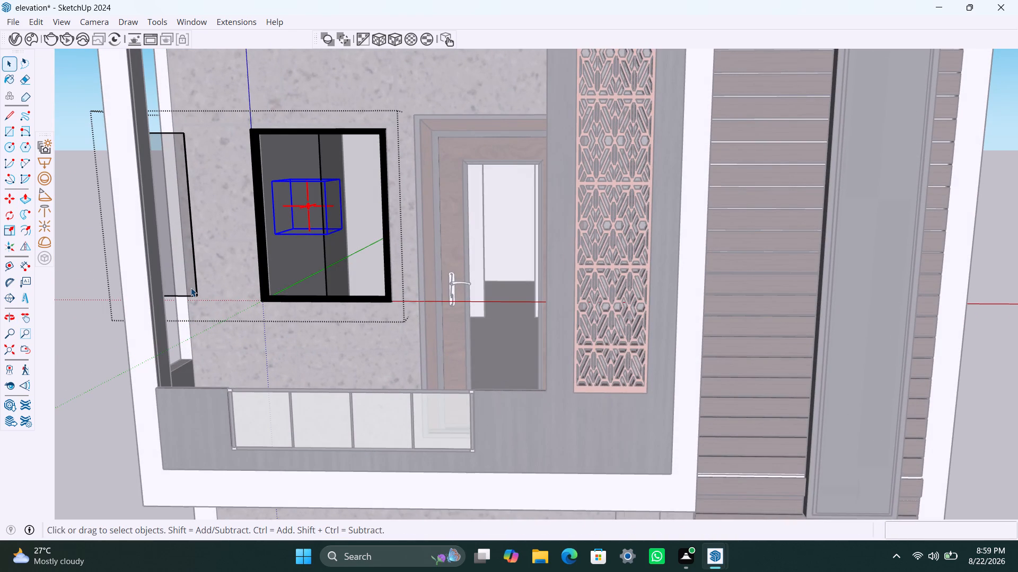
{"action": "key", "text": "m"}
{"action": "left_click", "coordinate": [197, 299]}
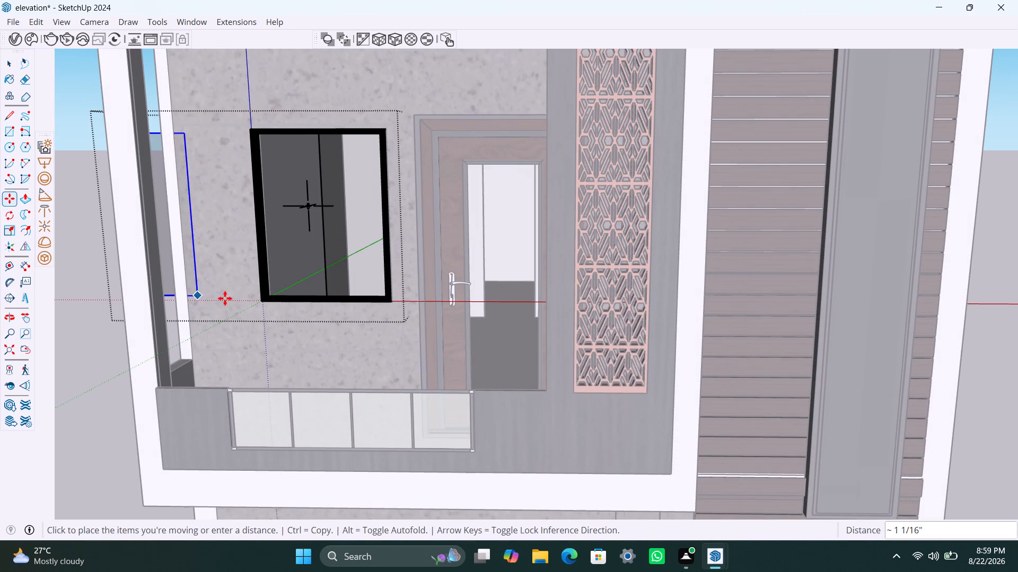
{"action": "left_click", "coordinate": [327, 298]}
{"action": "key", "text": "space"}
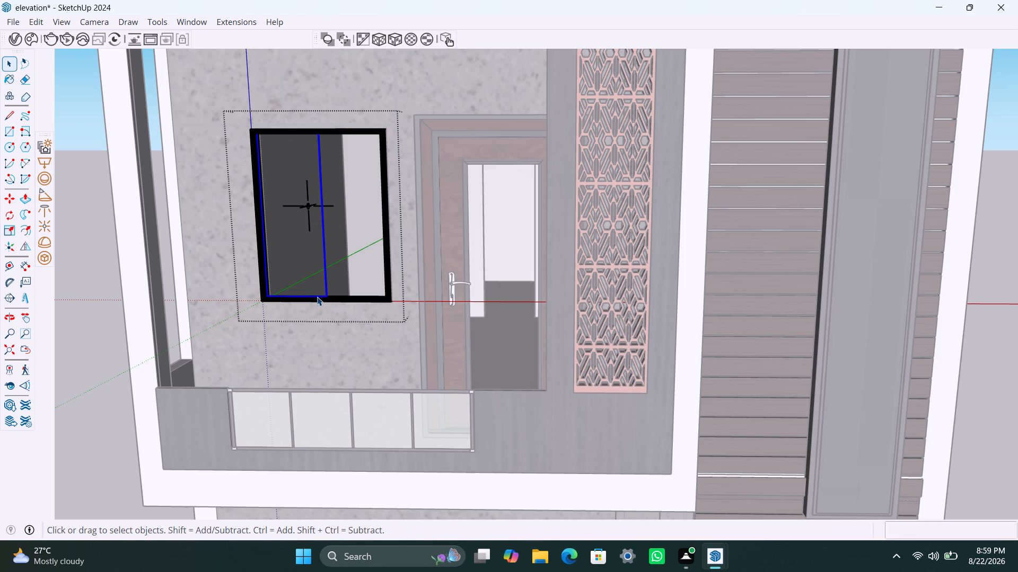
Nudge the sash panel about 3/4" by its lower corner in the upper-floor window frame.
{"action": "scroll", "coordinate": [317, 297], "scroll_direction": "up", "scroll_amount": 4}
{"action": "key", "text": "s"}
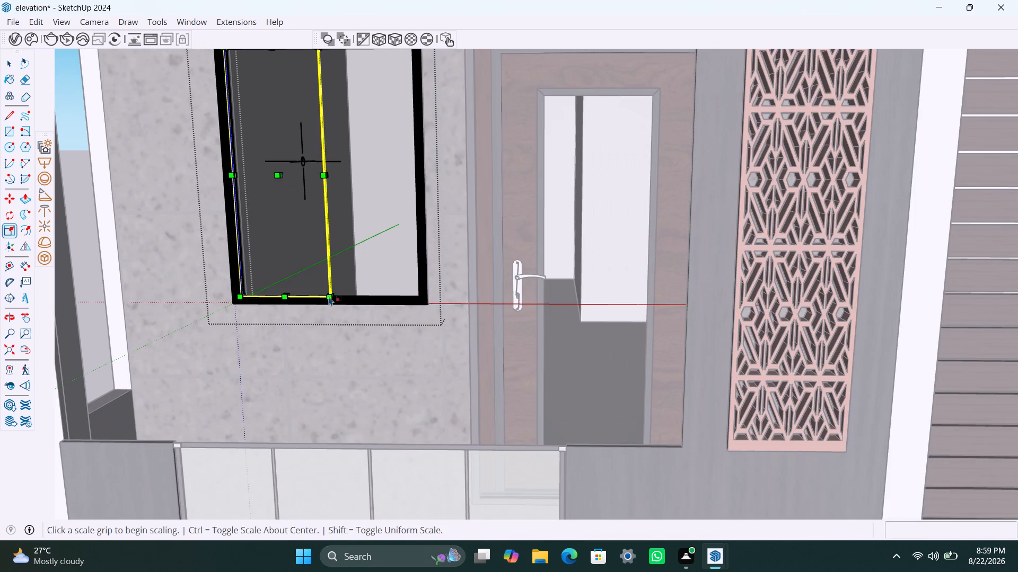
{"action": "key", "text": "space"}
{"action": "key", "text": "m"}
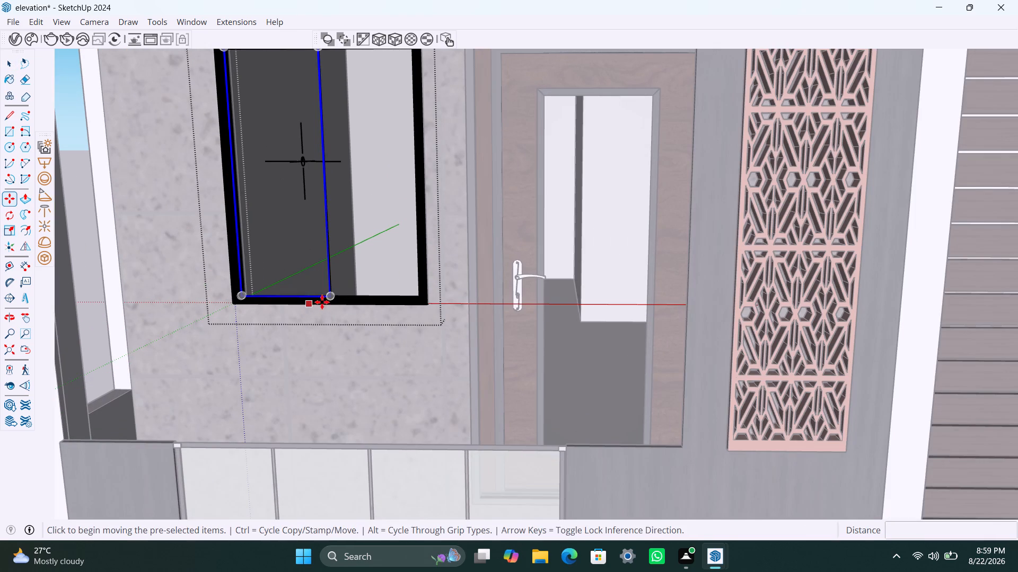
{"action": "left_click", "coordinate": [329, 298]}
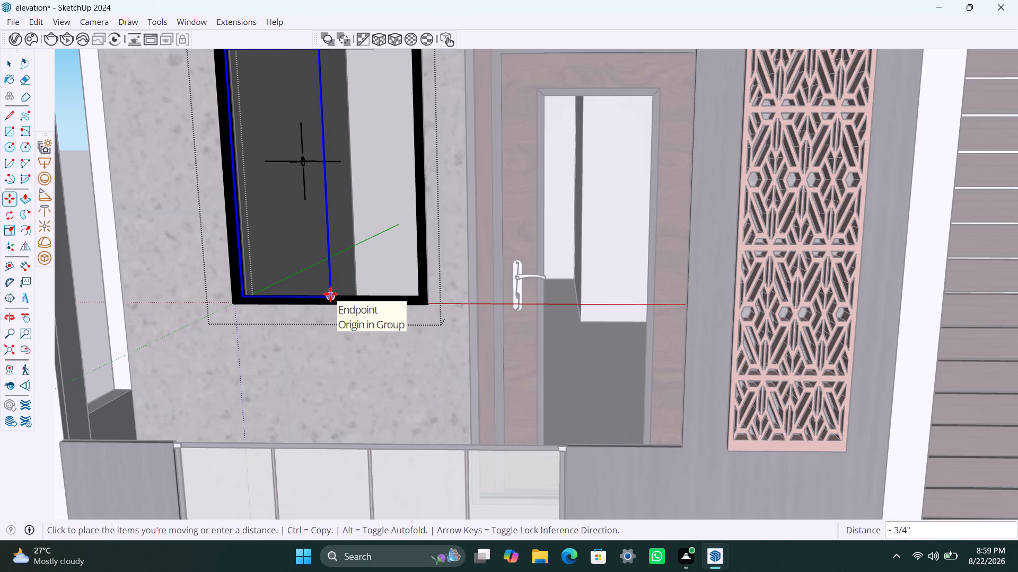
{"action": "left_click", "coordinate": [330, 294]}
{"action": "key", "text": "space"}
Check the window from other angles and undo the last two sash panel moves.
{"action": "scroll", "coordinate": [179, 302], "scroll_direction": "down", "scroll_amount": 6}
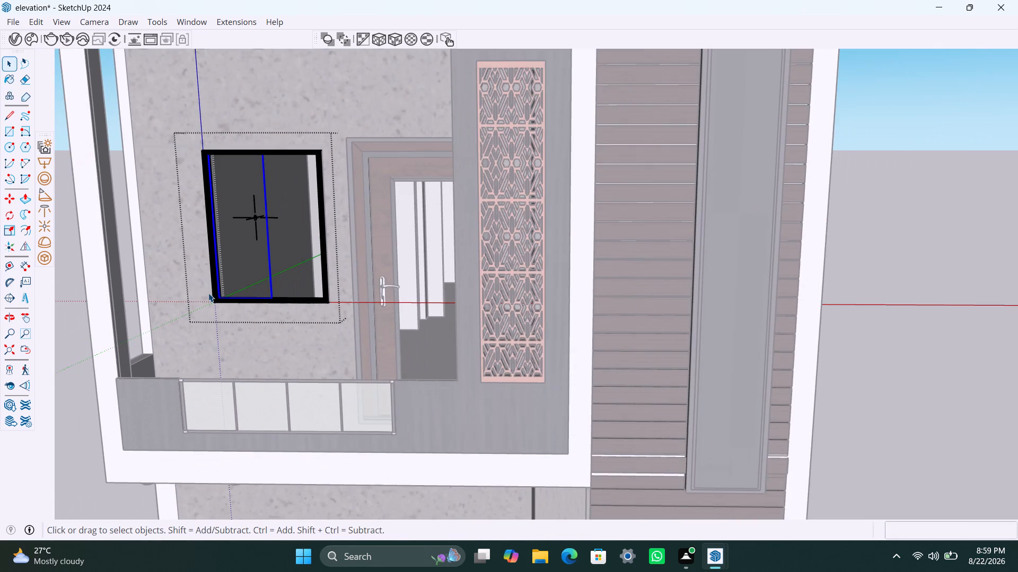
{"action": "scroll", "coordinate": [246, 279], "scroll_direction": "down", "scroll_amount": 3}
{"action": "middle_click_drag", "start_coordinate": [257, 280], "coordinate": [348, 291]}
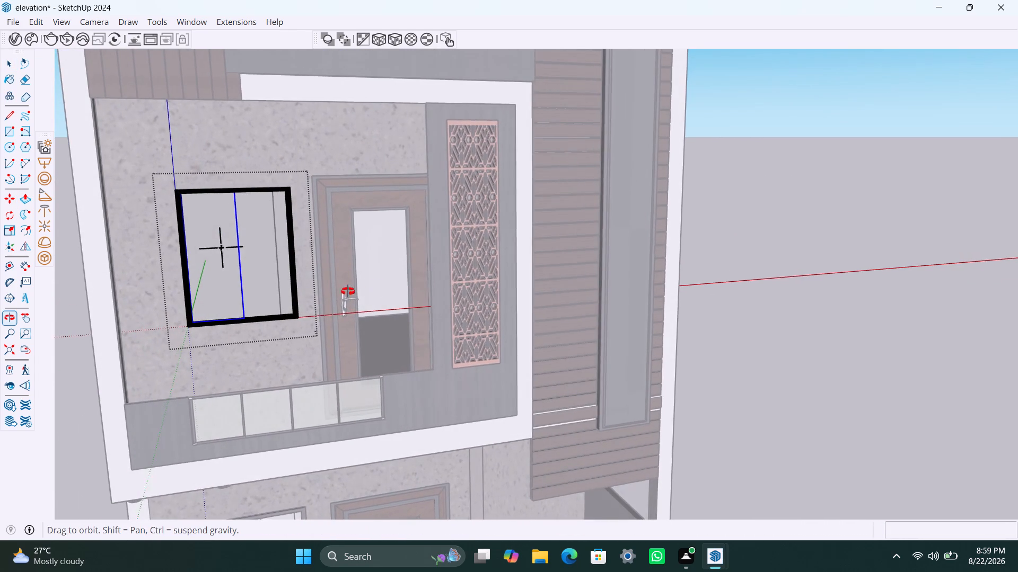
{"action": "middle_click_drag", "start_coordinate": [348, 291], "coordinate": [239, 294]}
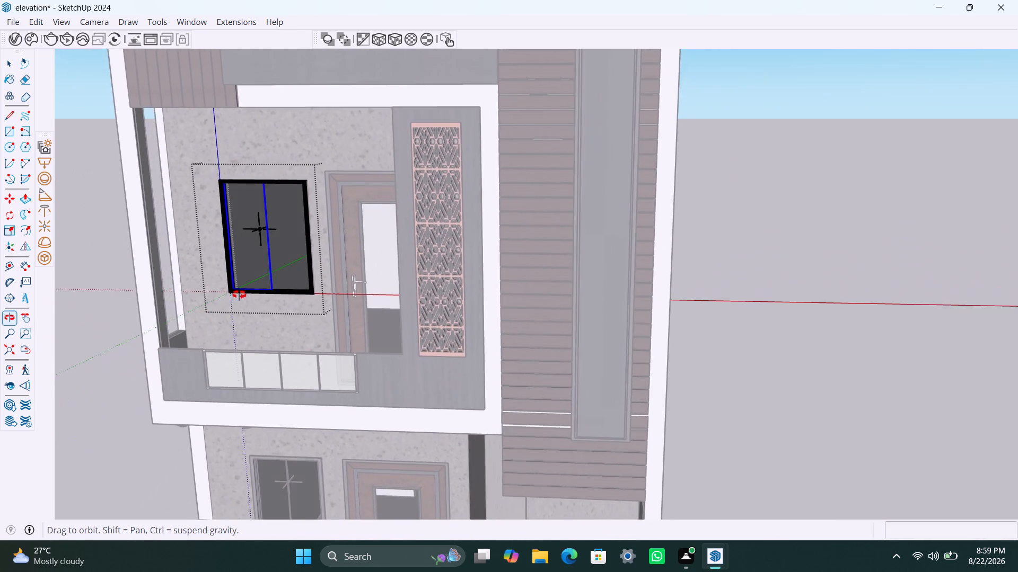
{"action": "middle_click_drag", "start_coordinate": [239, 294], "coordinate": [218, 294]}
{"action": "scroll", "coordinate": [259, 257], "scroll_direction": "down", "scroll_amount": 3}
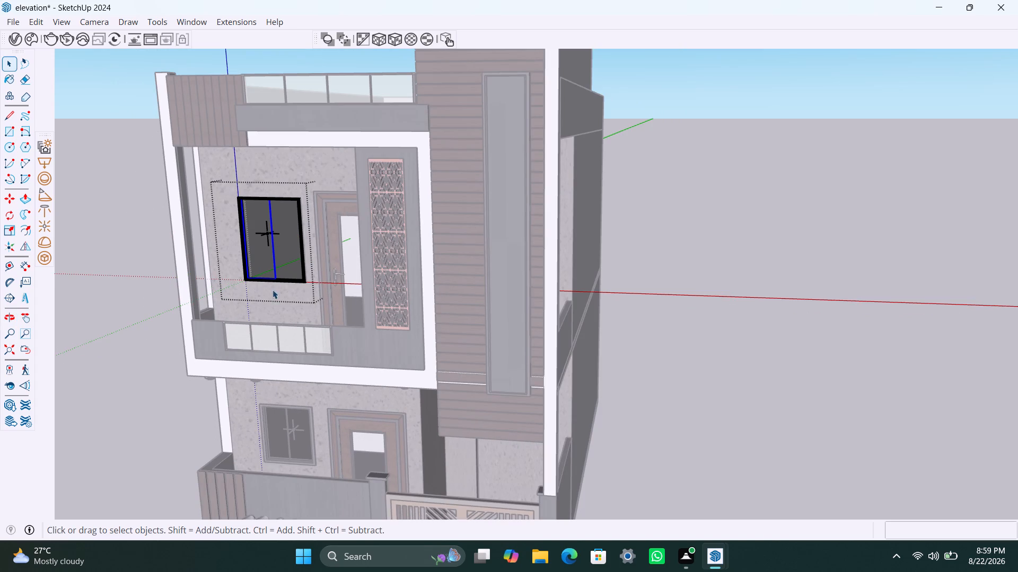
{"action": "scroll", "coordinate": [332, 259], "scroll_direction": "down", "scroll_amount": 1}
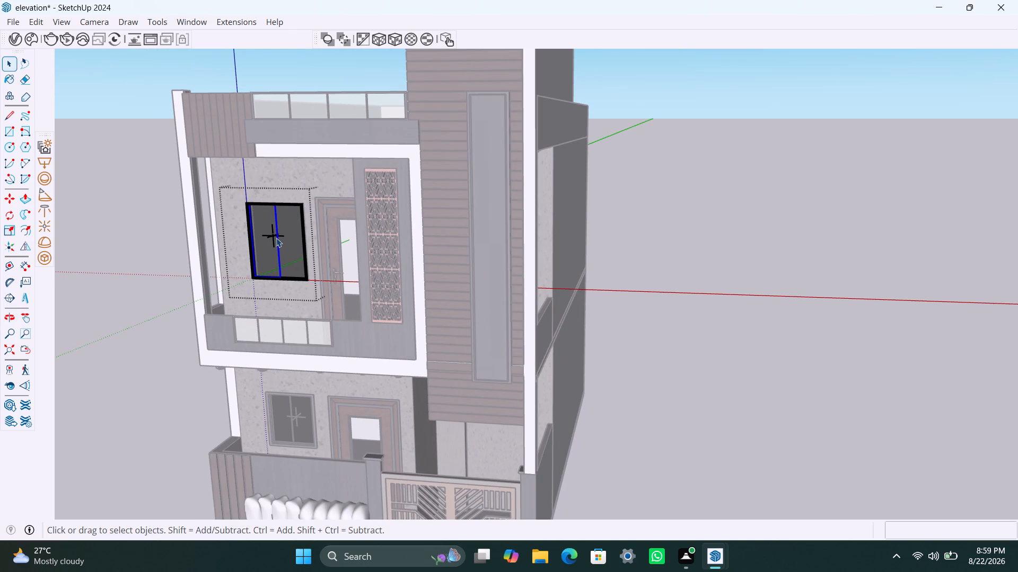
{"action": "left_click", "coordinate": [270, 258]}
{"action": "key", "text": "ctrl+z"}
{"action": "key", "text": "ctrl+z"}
Copy the omni light inside the upper-floor window about 7' 8" across to the upper-floor door.
{"action": "left_click", "coordinate": [271, 240]}
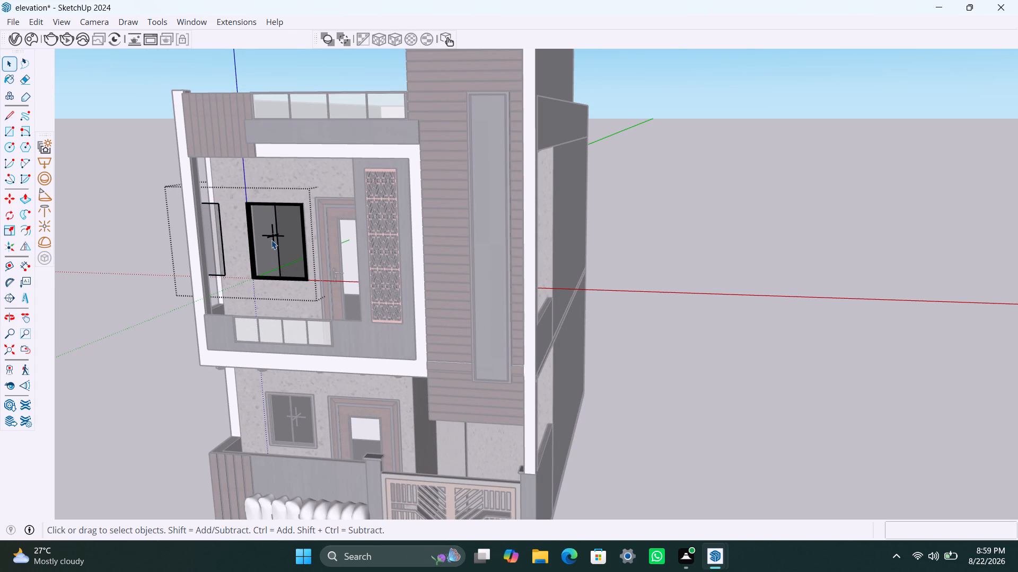
{"action": "left_click", "coordinate": [274, 237]}
{"action": "key", "text": "m"}
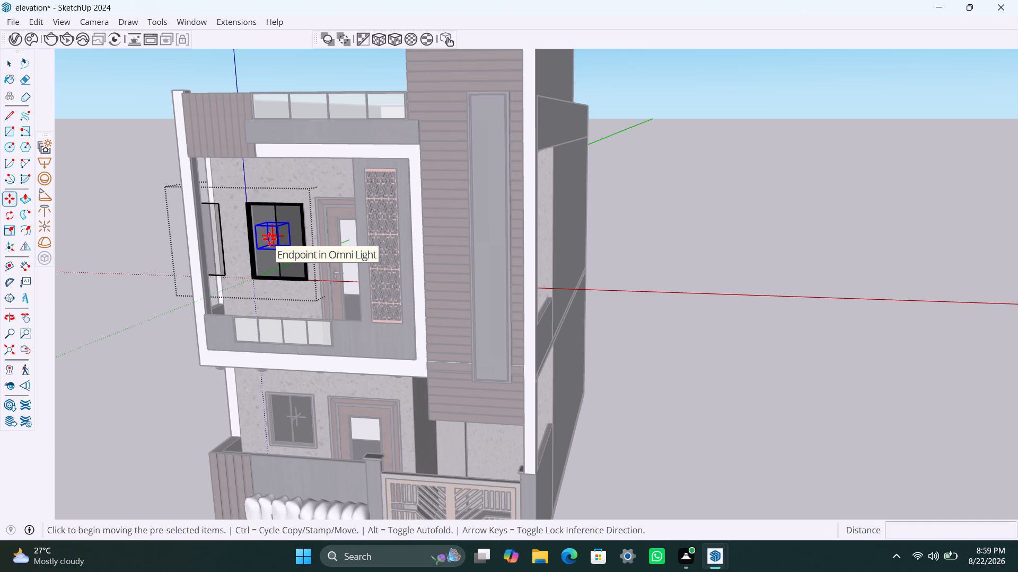
{"action": "left_click", "coordinate": [269, 239]}
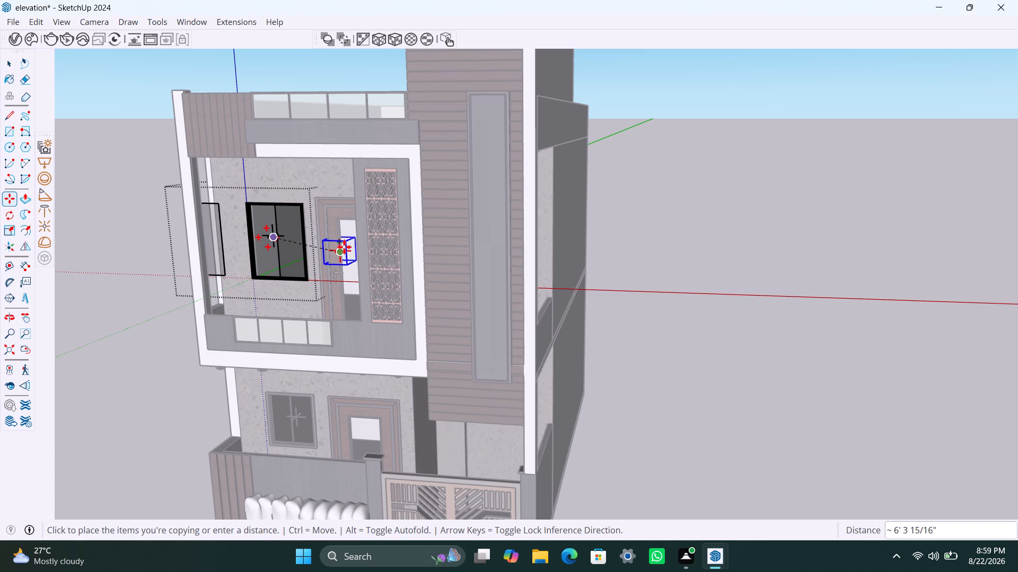
{"action": "left_click", "coordinate": [351, 239]}
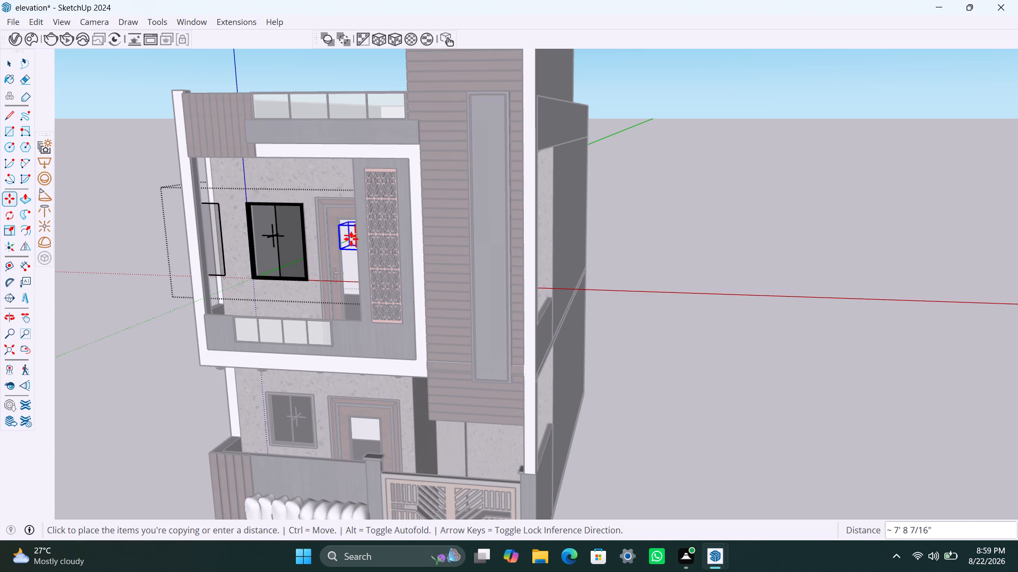
{"action": "key", "text": "space"}
Reposition the copied omni light in depth at the upper-floor door's glass panel and leave the window component.
{"action": "scroll", "coordinate": [265, 265], "scroll_direction": "down", "scroll_amount": 4}
{"action": "middle_click_drag", "start_coordinate": [276, 269], "coordinate": [562, 252]}
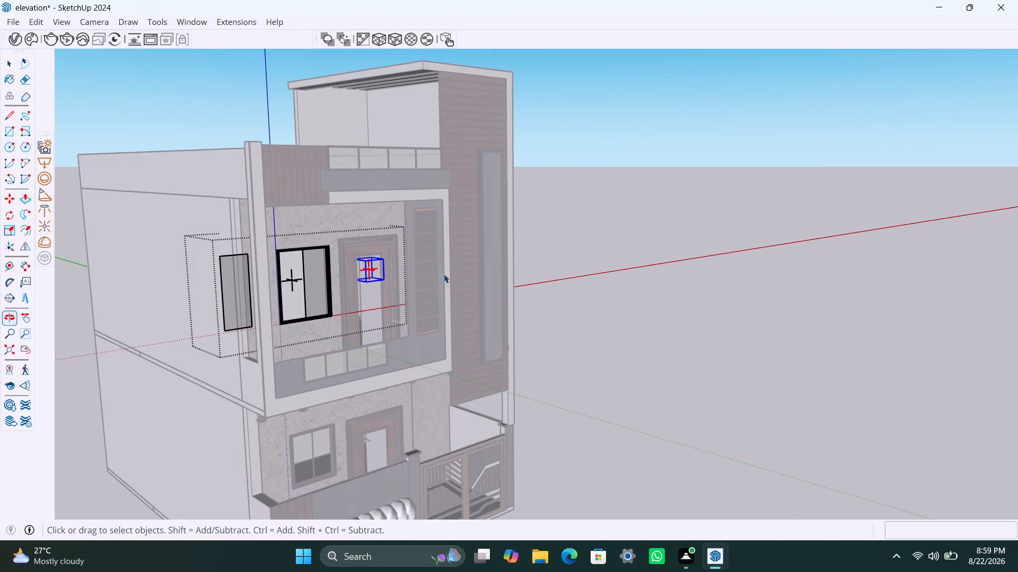
{"action": "scroll", "coordinate": [349, 264], "scroll_direction": "up", "scroll_amount": 4}
{"action": "middle_click_drag", "start_coordinate": [349, 281], "coordinate": [527, 271]}
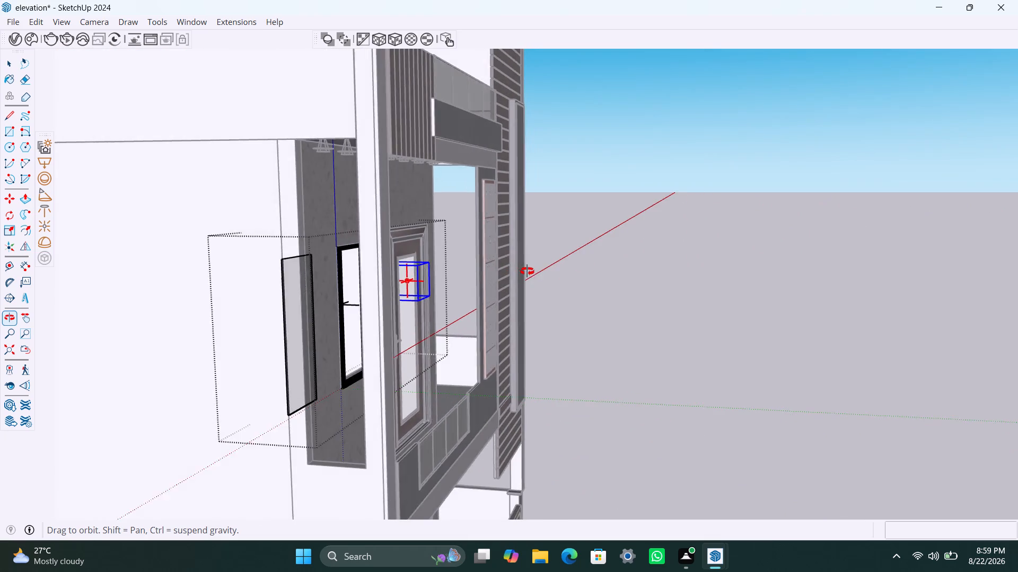
{"action": "middle_click_drag", "start_coordinate": [527, 271], "coordinate": [493, 281]}
{"action": "left_click", "coordinate": [408, 290]}
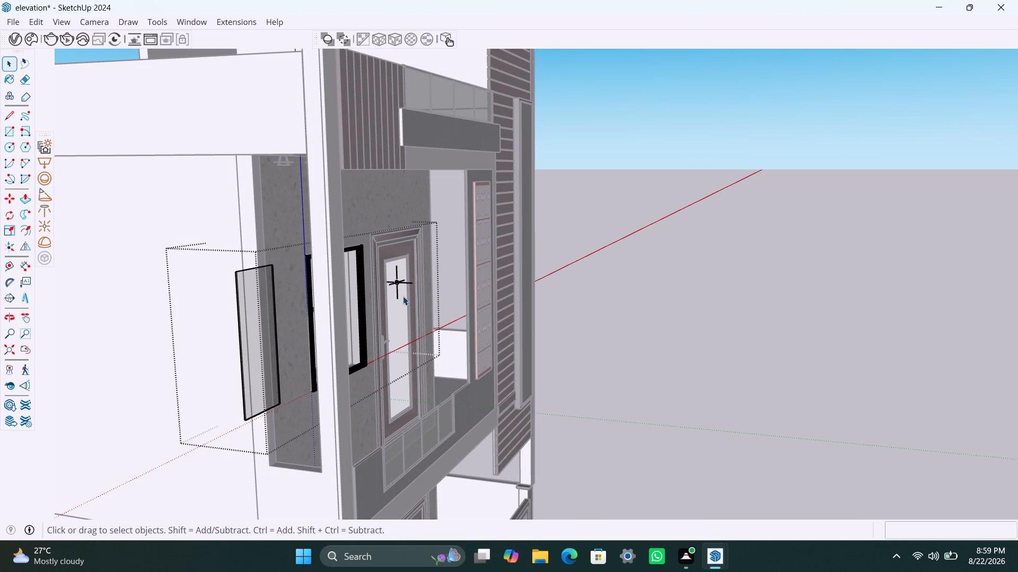
{"action": "key", "text": "m"}
{"action": "left_click", "coordinate": [400, 293]}
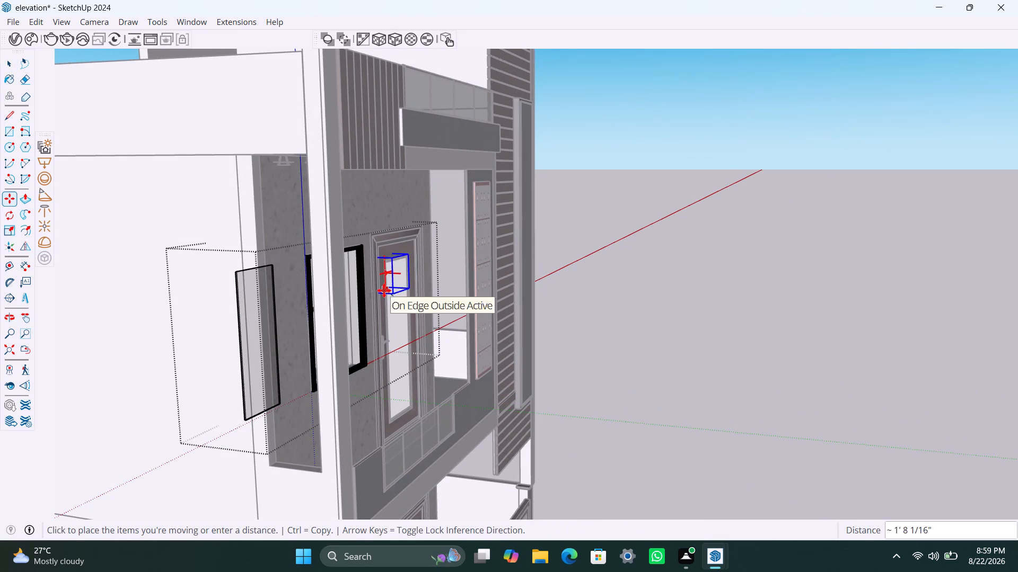
{"action": "left_click", "coordinate": [375, 292]}
{"action": "key", "text": "space"}
{"action": "left_click", "coordinate": [537, 239]}
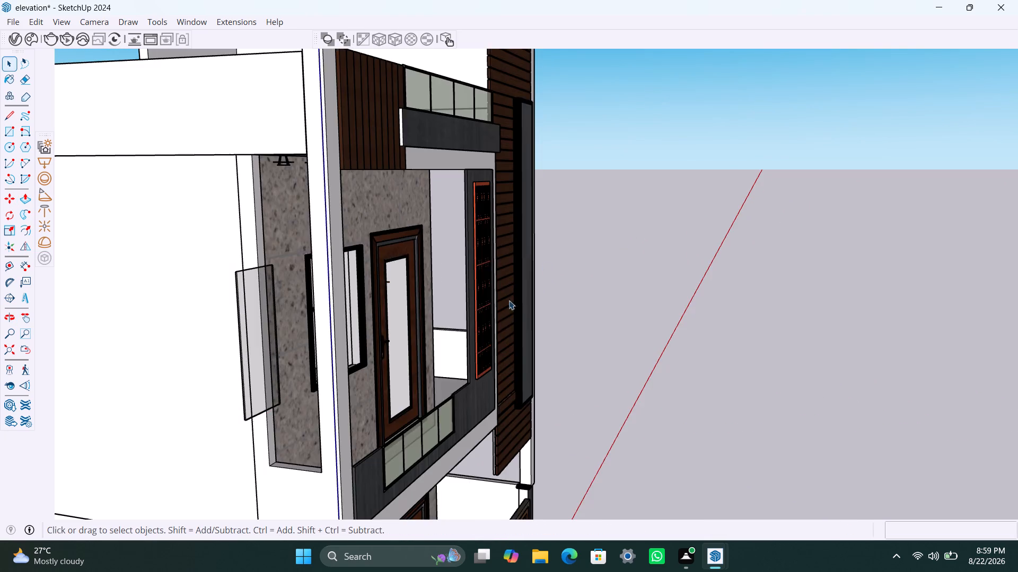
Open the upper-floor window component and move its displaced sash panel about 5' 1" to the frame's lower midpoint.
{"action": "scroll", "coordinate": [490, 355], "scroll_direction": "down", "scroll_amount": 2}
{"action": "middle_click_drag", "start_coordinate": [440, 356], "coordinate": [95, 347]}
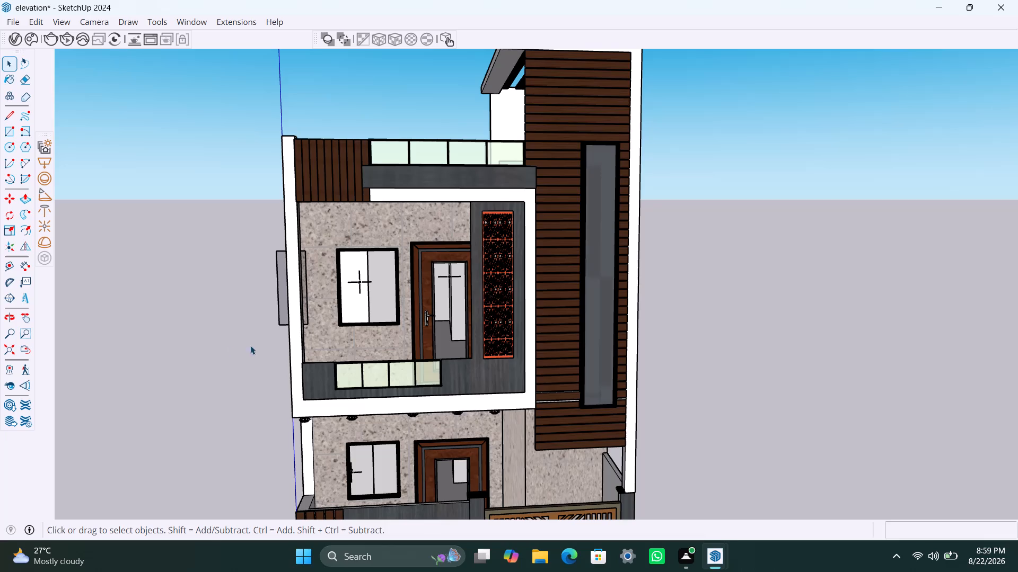
{"action": "middle_click_drag", "start_coordinate": [323, 333], "coordinate": [241, 343]}
{"action": "left_click", "coordinate": [327, 307]}
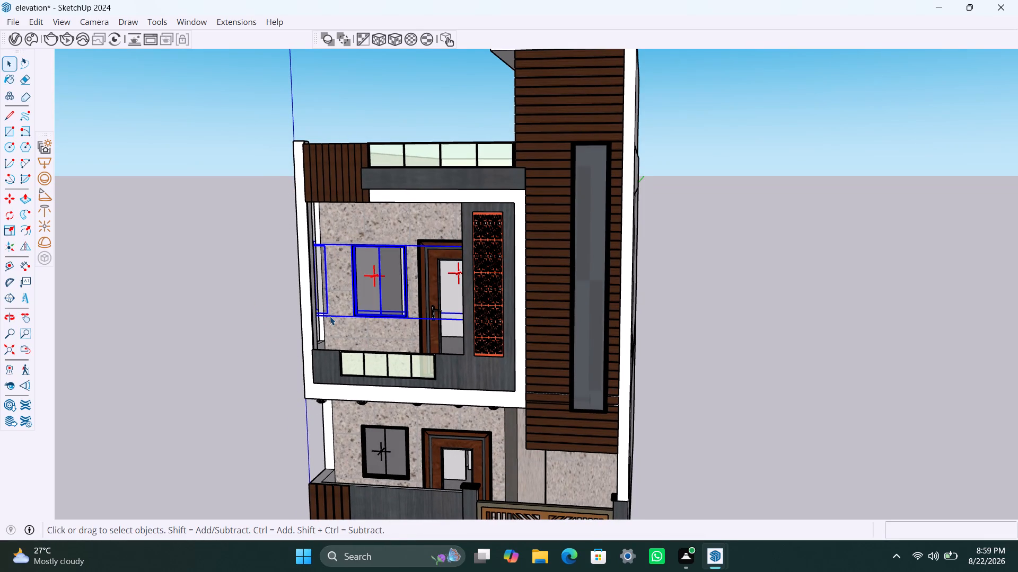
{"action": "double_click", "coordinate": [322, 306]}
{"action": "left_click", "coordinate": [324, 310]}
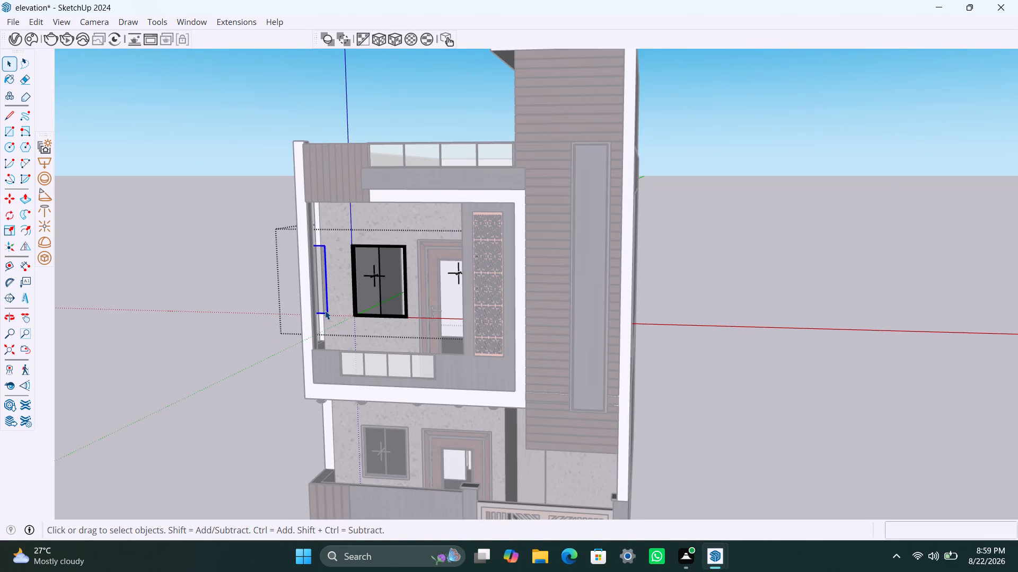
{"action": "key", "text": "m"}
{"action": "left_click", "coordinate": [330, 314]}
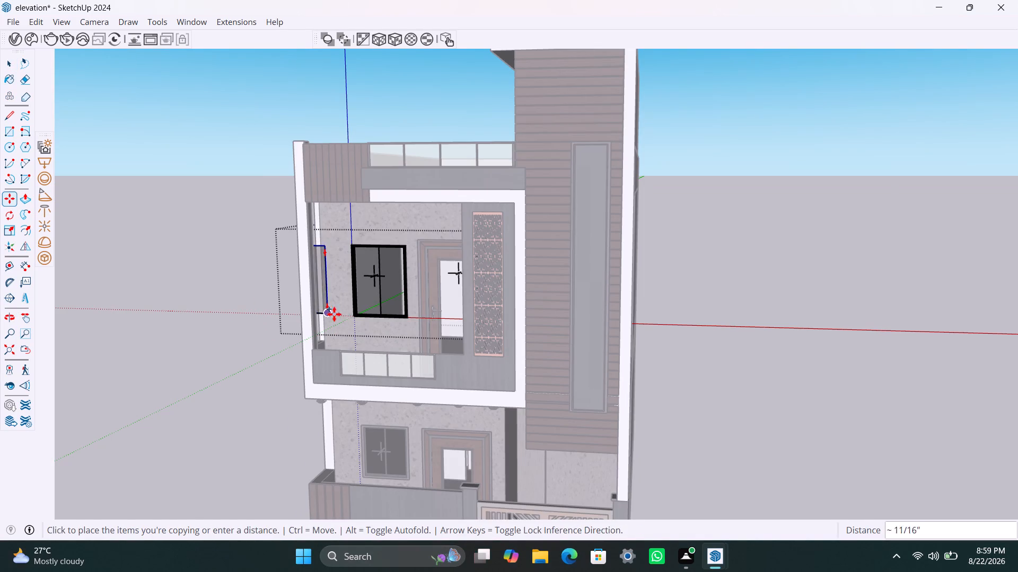
{"action": "key", "text": "Escape"}
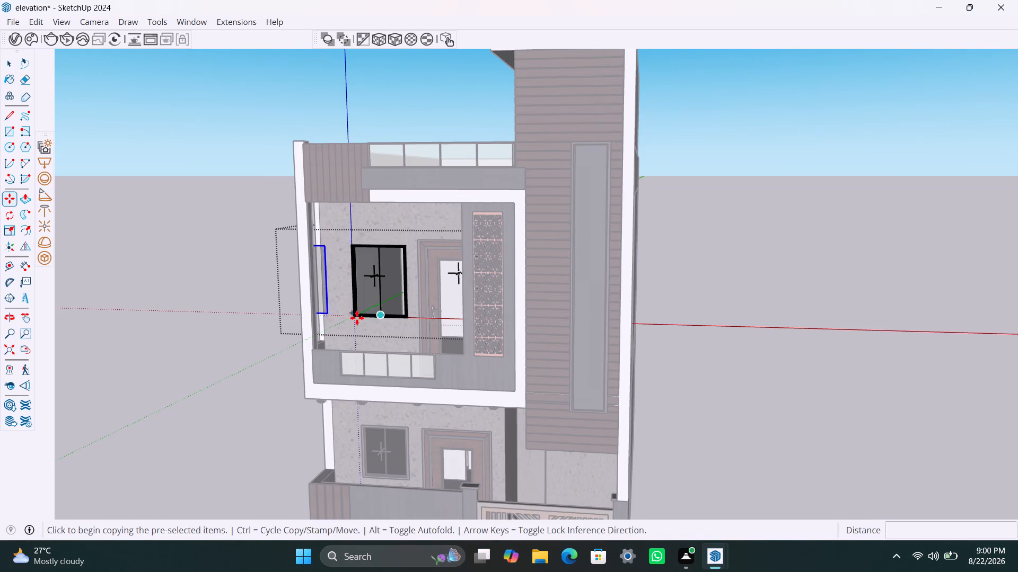
{"action": "left_click", "coordinate": [326, 316]}
{"action": "key", "text": "Escape"}
{"action": "key", "text": "space"}
{"action": "key", "text": "space"}
{"action": "key", "text": "m"}
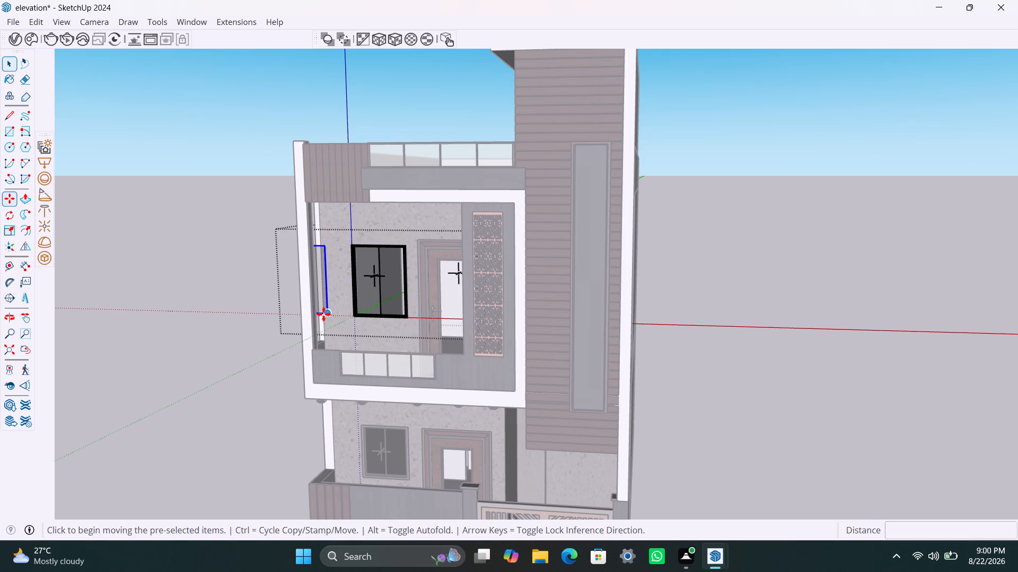
{"action": "left_click", "coordinate": [327, 314]}
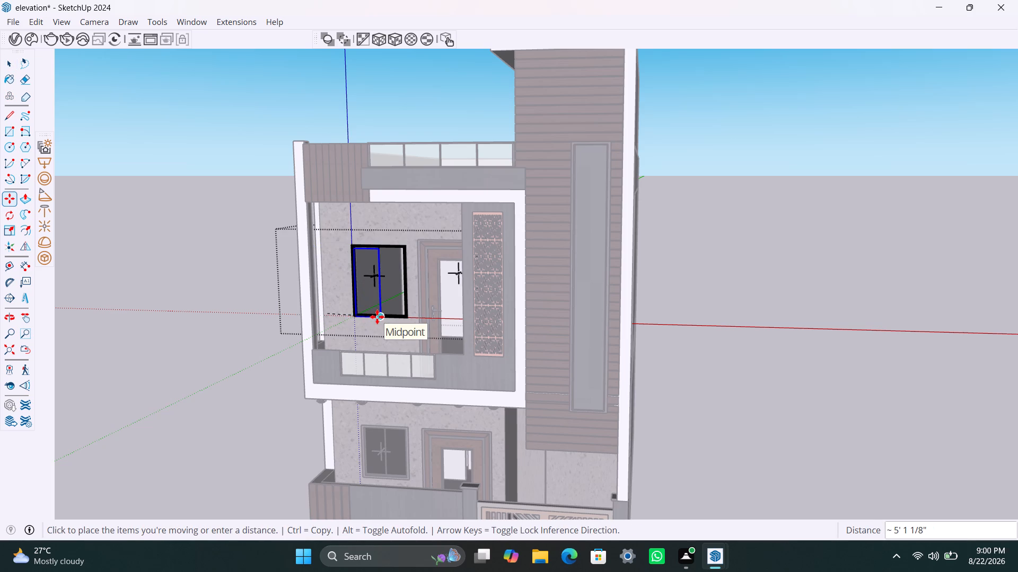
{"action": "left_click", "coordinate": [378, 317]}
{"action": "key", "text": "space"}
{"action": "left_click", "coordinate": [699, 247]}
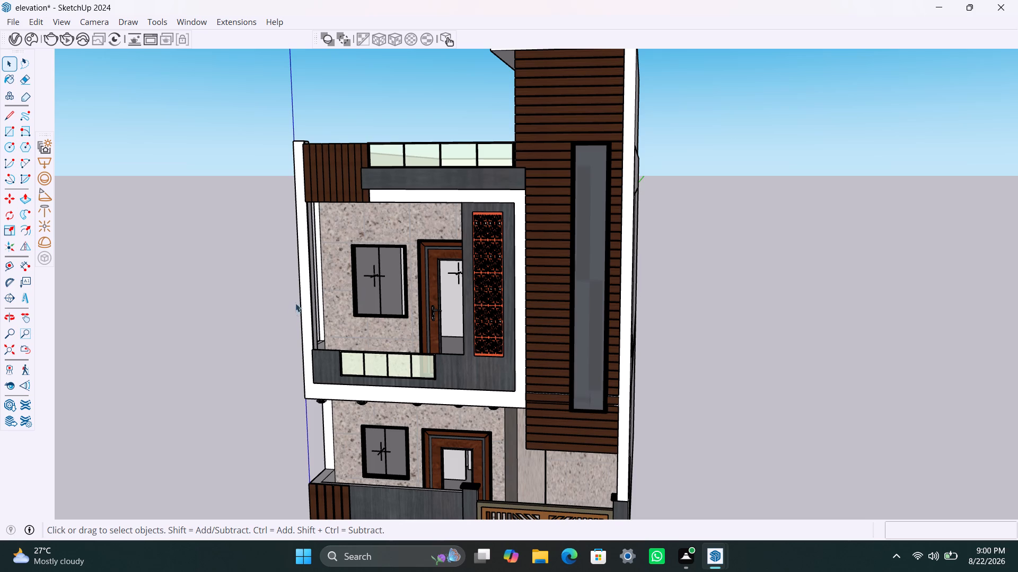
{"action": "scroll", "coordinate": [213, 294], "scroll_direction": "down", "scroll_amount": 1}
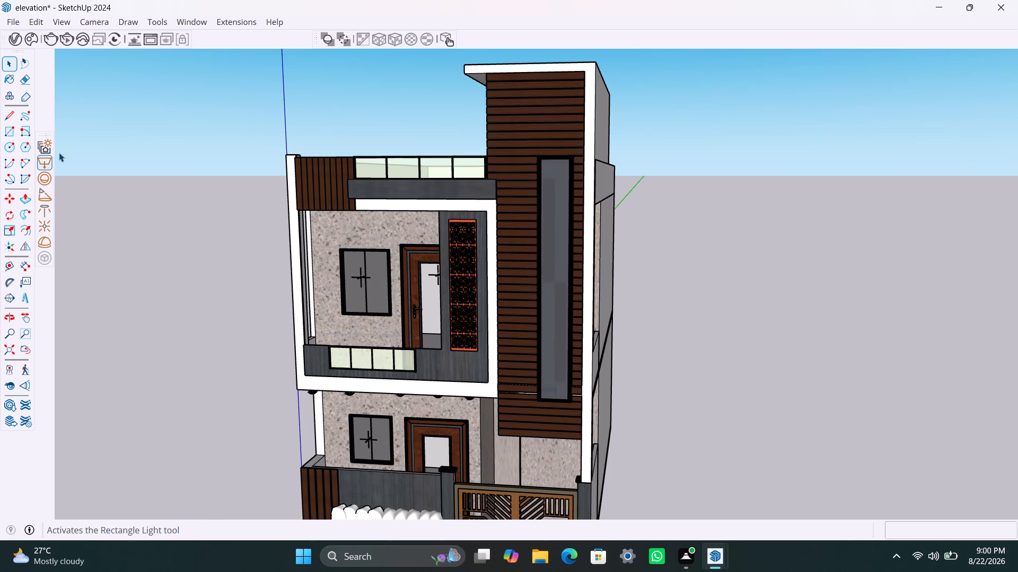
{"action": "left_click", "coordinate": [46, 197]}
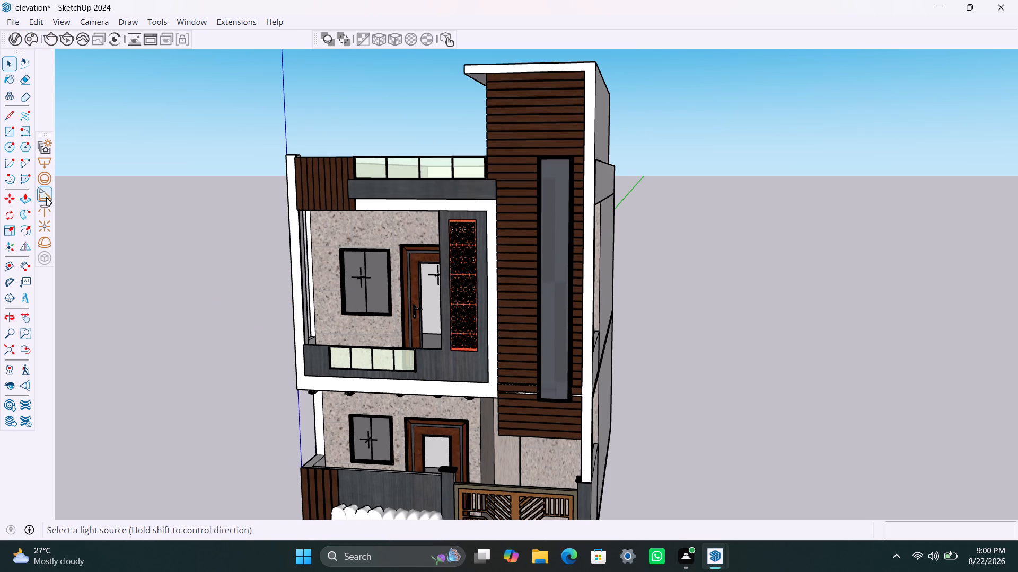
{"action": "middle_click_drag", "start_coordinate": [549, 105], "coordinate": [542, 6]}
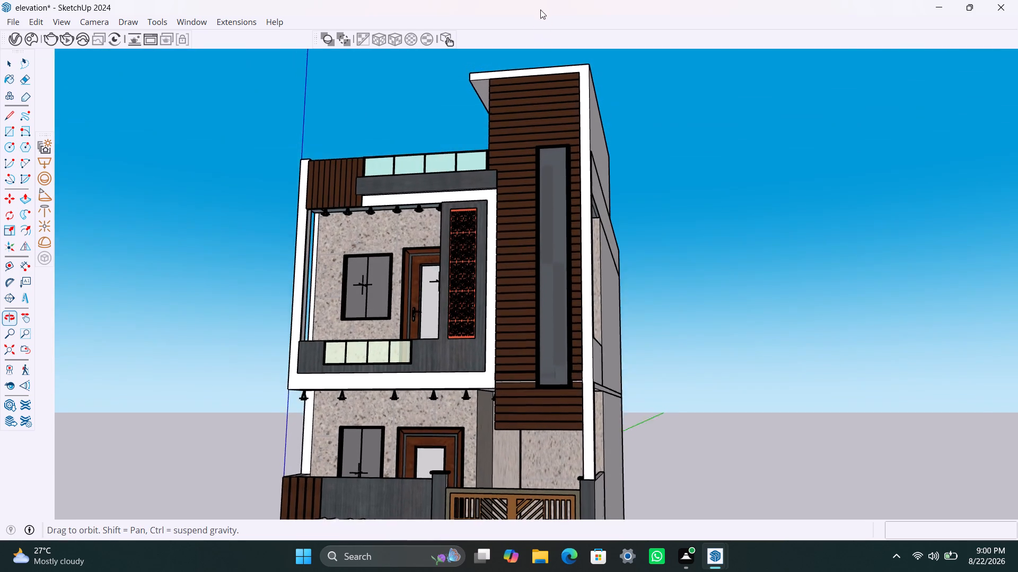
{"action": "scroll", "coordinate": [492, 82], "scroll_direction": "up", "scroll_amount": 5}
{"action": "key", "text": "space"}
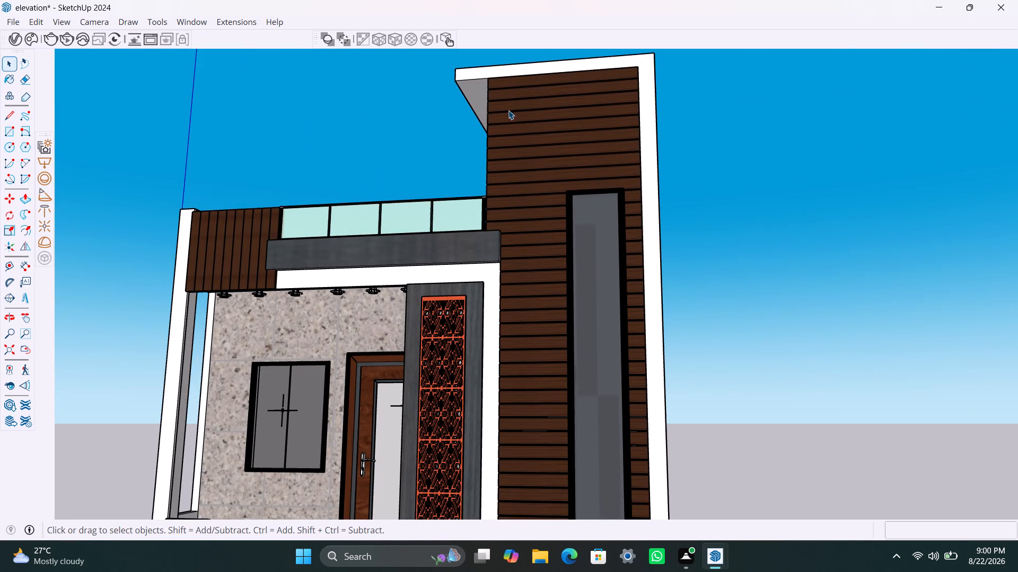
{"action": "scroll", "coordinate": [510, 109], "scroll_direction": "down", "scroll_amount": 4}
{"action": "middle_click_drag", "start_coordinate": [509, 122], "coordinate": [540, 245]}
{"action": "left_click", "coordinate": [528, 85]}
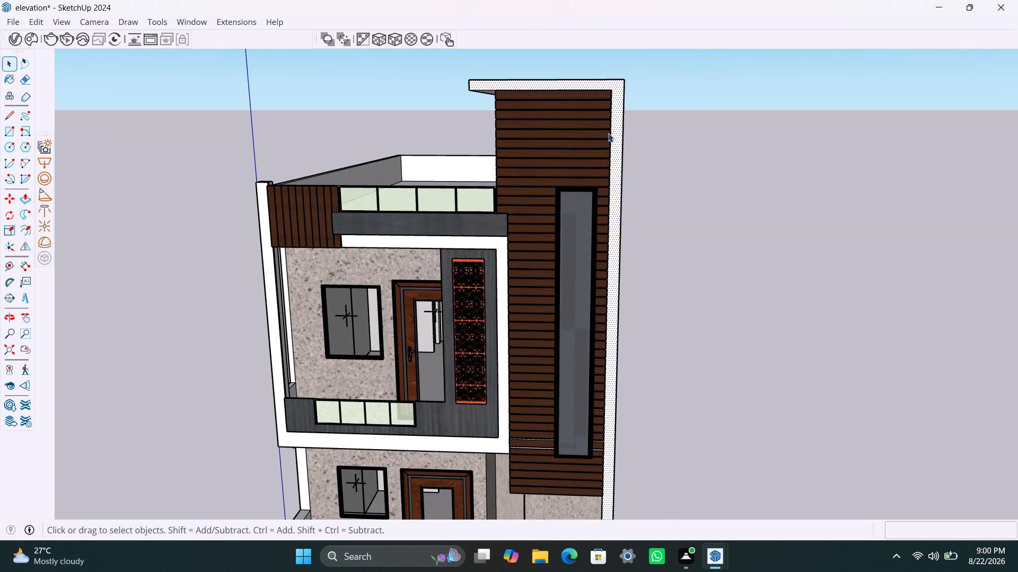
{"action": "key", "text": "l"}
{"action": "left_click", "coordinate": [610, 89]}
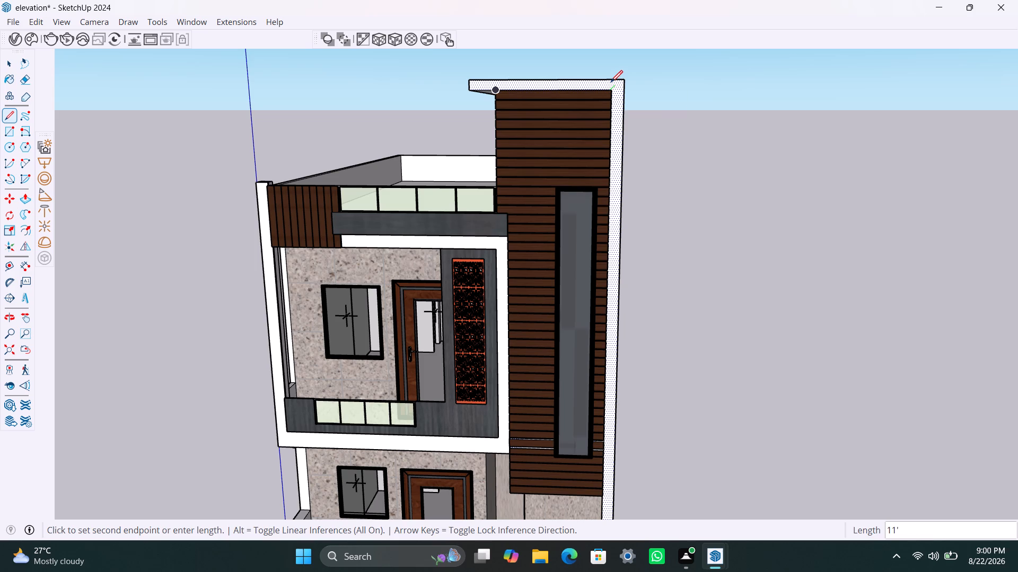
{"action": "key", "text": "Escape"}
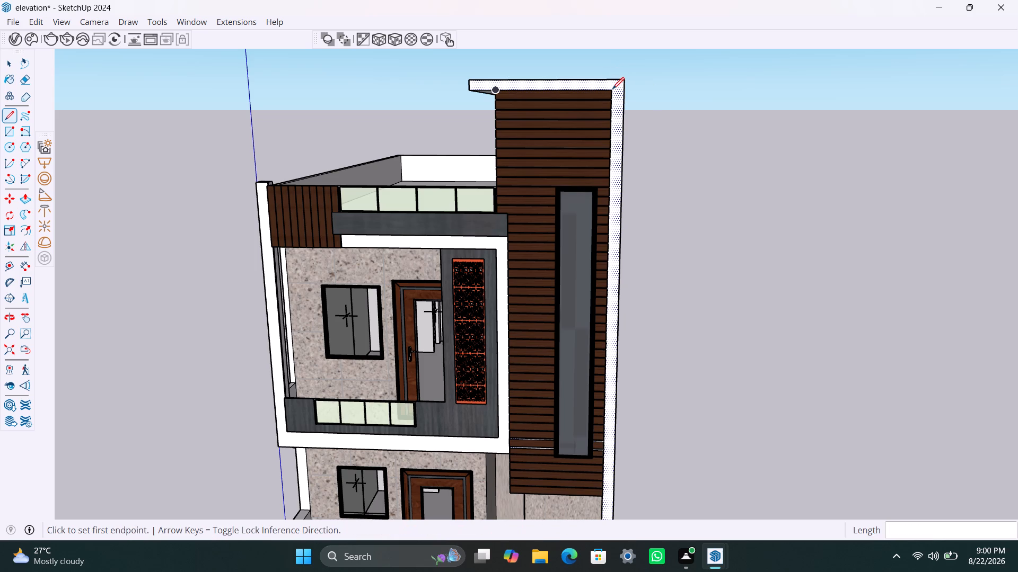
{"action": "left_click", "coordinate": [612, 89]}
Draw a line from the wood cladding's upper outer corner to the roof slab's top edge, splitting the white front face.
{"action": "key", "text": "l"}
{"action": "scroll", "coordinate": [611, 90], "scroll_direction": "up", "scroll_amount": 4}
{"action": "middle_click_drag", "start_coordinate": [611, 91], "coordinate": [611, 96]}
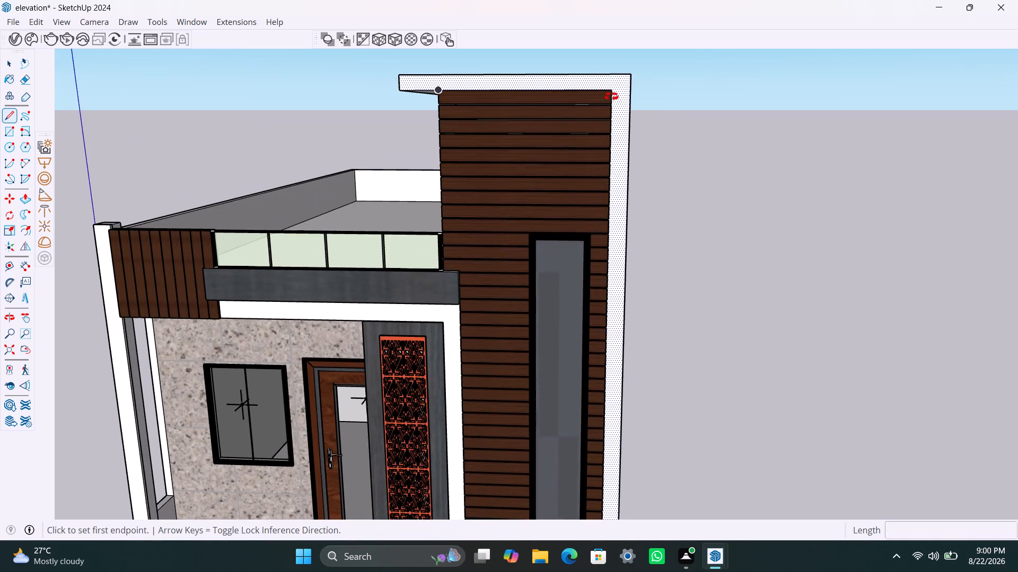
{"action": "middle_click_drag", "start_coordinate": [611, 96], "coordinate": [598, 225]}
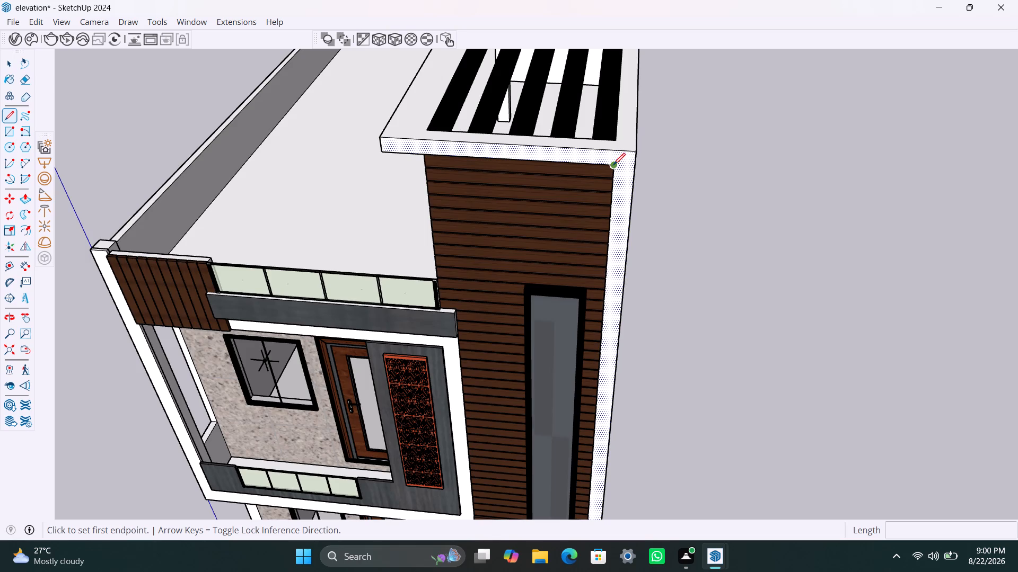
{"action": "scroll", "coordinate": [613, 165], "scroll_direction": "up", "scroll_amount": 14}
{"action": "left_click", "coordinate": [613, 169]}
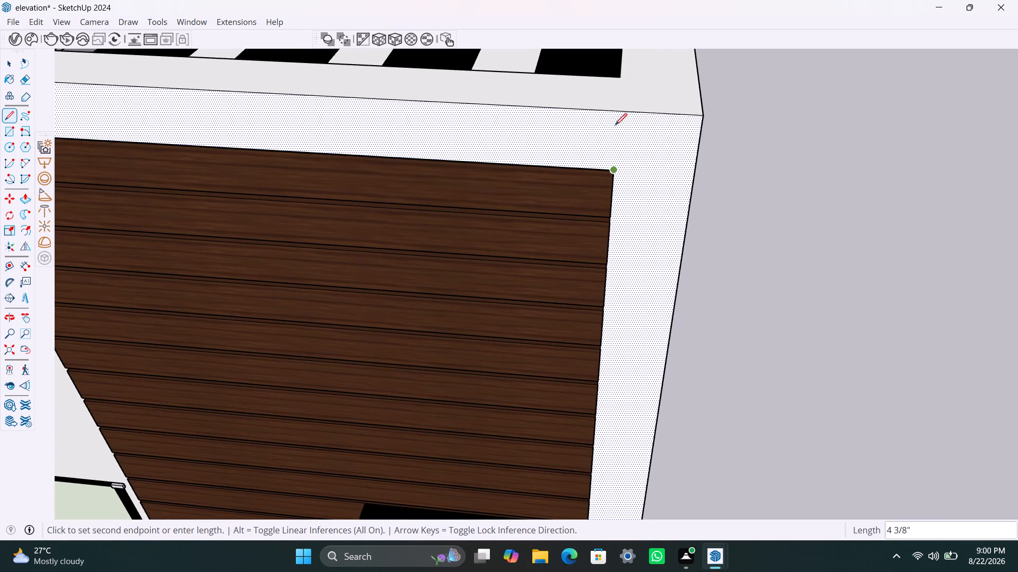
{"action": "left_click", "coordinate": [617, 112]}
{"action": "key", "text": "space"}
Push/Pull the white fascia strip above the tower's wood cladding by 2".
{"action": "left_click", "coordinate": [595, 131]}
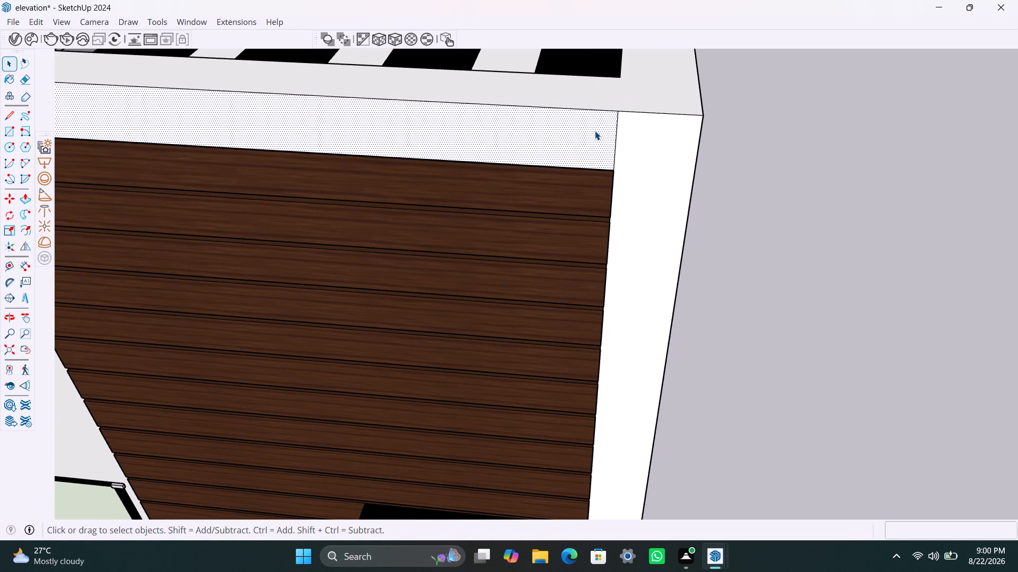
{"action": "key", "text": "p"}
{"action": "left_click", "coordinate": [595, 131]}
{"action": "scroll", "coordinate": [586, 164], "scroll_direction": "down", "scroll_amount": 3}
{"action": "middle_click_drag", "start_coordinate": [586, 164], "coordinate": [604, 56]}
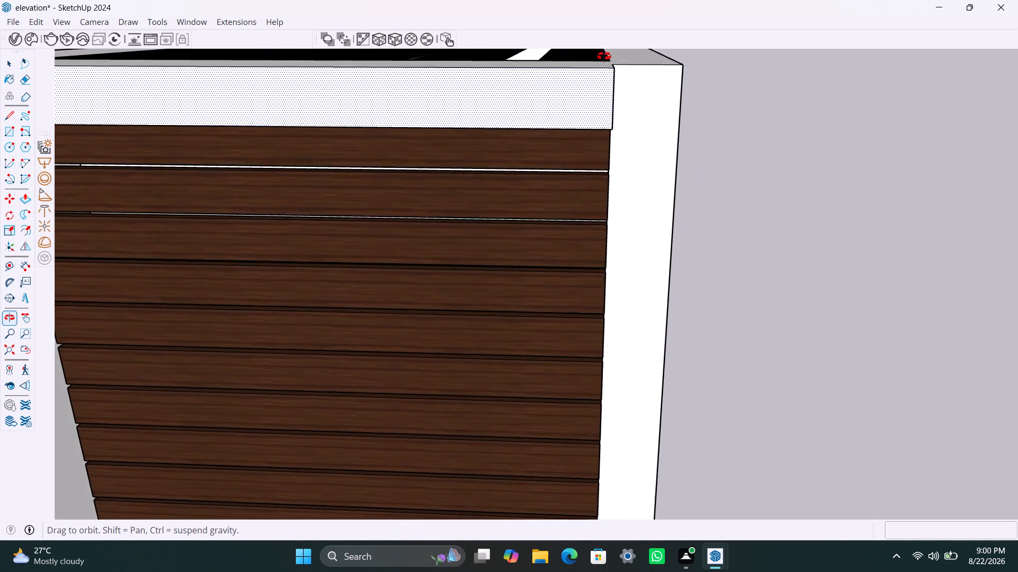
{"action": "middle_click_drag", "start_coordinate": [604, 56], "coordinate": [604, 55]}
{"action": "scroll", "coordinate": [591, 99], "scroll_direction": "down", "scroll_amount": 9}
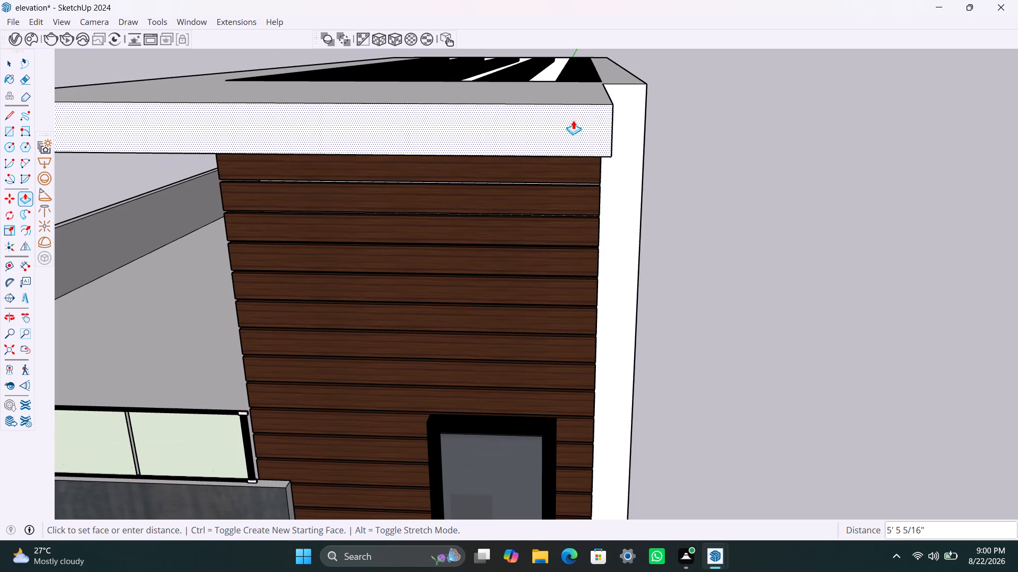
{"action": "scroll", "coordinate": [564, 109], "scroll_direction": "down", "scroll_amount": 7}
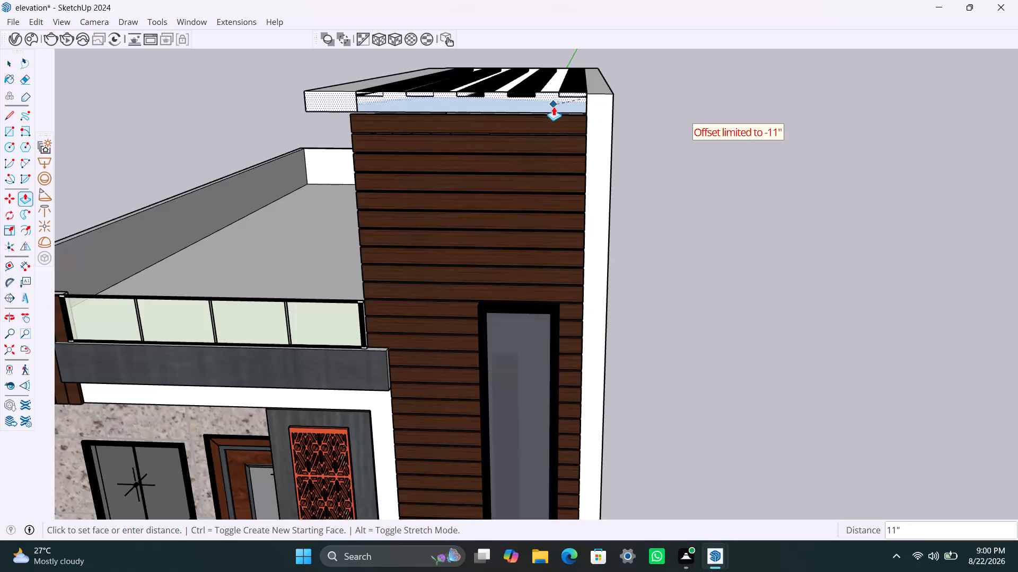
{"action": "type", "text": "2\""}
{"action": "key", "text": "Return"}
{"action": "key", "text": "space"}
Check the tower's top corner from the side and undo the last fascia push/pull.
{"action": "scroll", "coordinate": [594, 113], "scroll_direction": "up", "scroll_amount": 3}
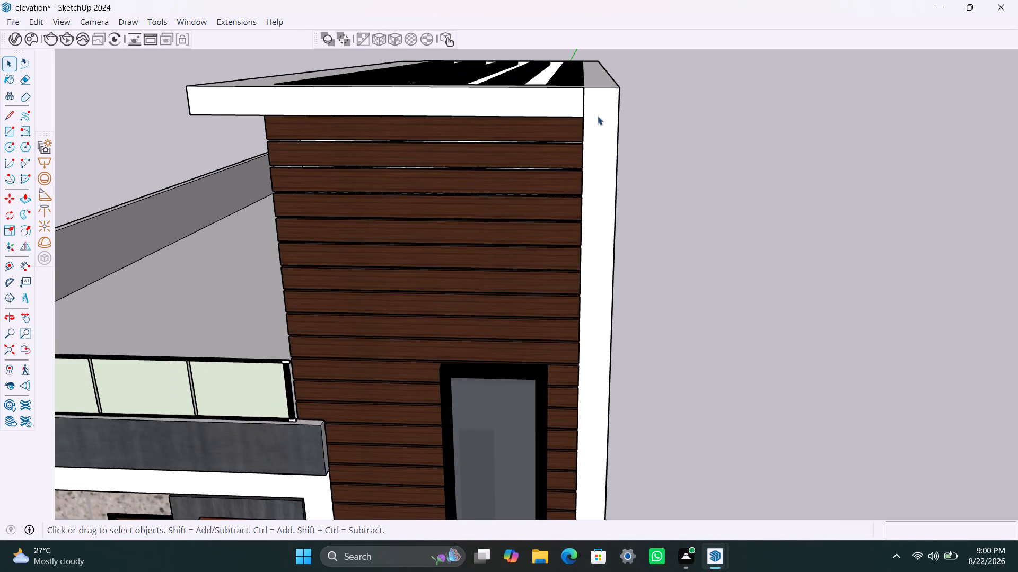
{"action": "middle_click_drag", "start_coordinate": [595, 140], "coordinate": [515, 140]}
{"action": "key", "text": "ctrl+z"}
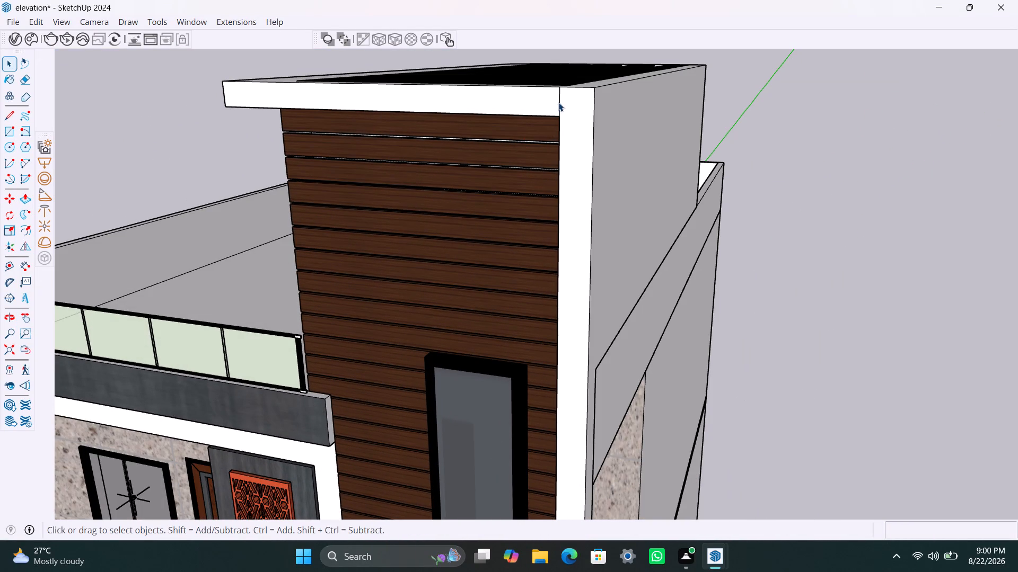
Replace the tower fascia's short vertical split line with a horizontal line from the wood cladding's upper outer corner to the tower's outer edge.
{"action": "left_click", "coordinate": [558, 102]}
{"action": "key", "text": "Delete"}
{"action": "left_click", "coordinate": [579, 118]}
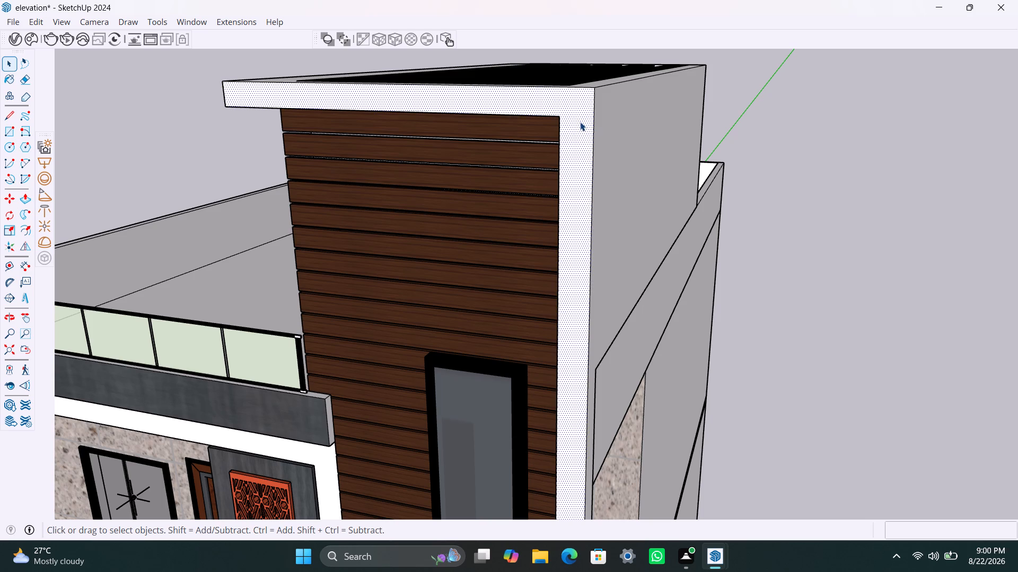
{"action": "key", "text": "l"}
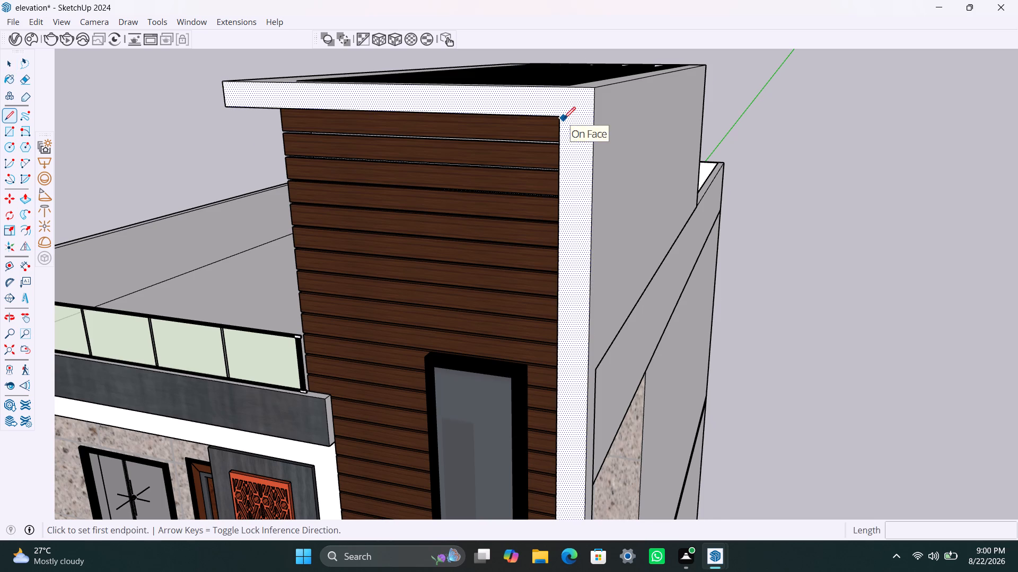
{"action": "scroll", "coordinate": [564, 119], "scroll_direction": "up", "scroll_amount": 11}
{"action": "left_click", "coordinate": [555, 114]}
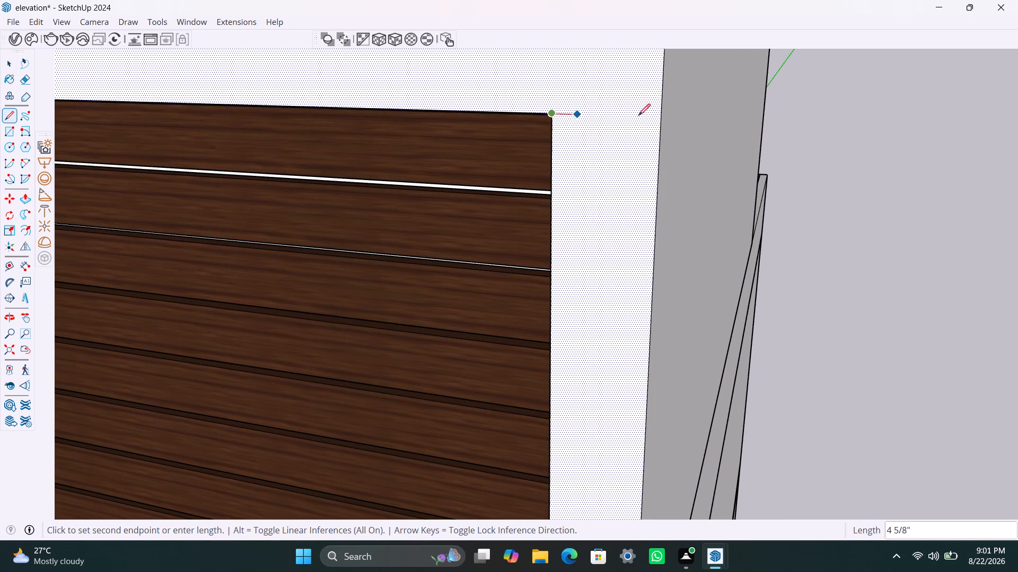
{"action": "left_click", "coordinate": [660, 114]}
{"action": "key", "text": "space"}
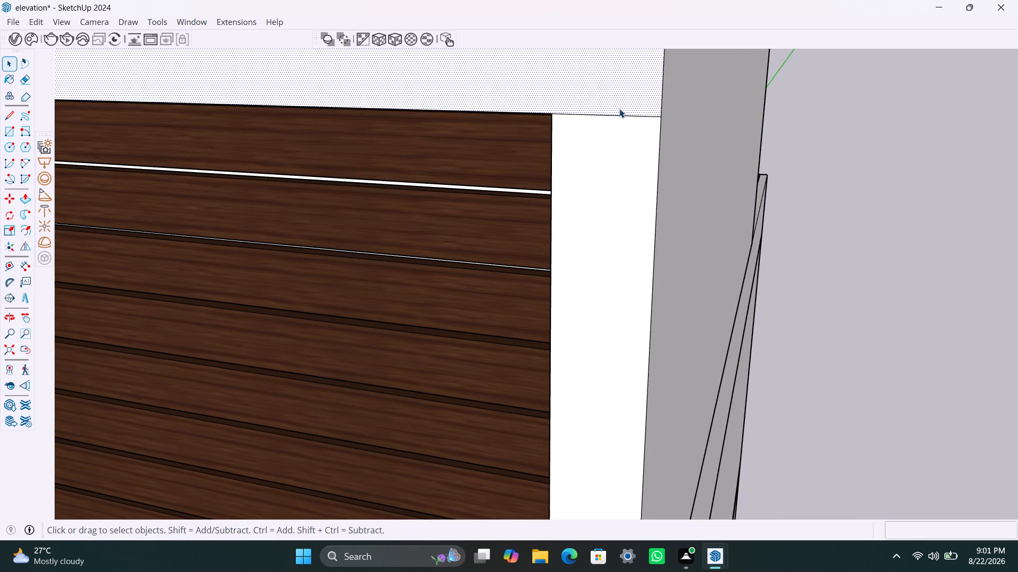
Push/Pull the tower's white top fascia face outward by 5".
{"action": "key", "text": "p"}
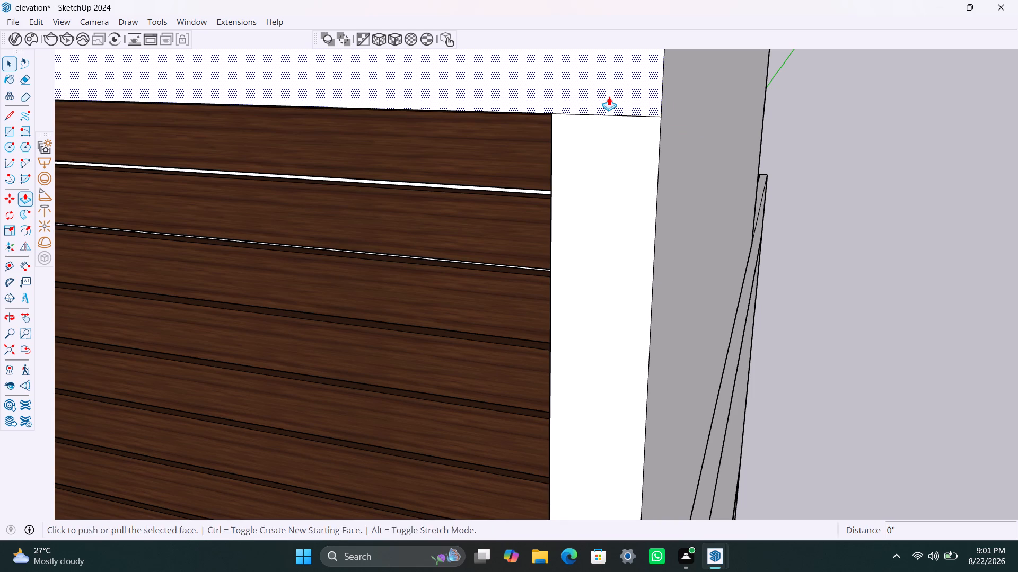
{"action": "left_click", "coordinate": [609, 96]}
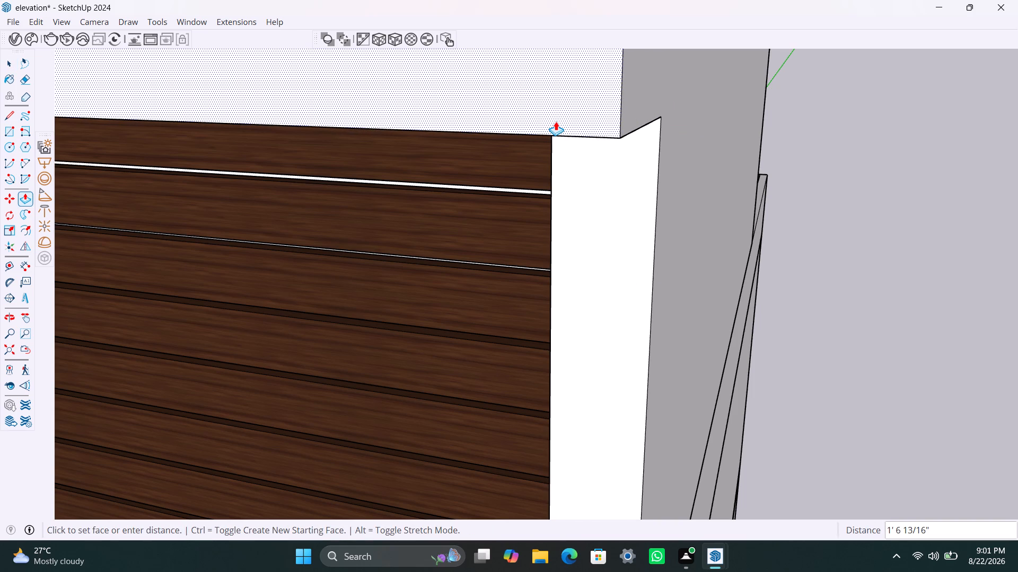
{"action": "type", "text": "5\""}
{"action": "key", "text": "Return"}
{"action": "key", "text": "space"}
{"action": "scroll", "coordinate": [516, 141], "scroll_direction": "down", "scroll_amount": 12}
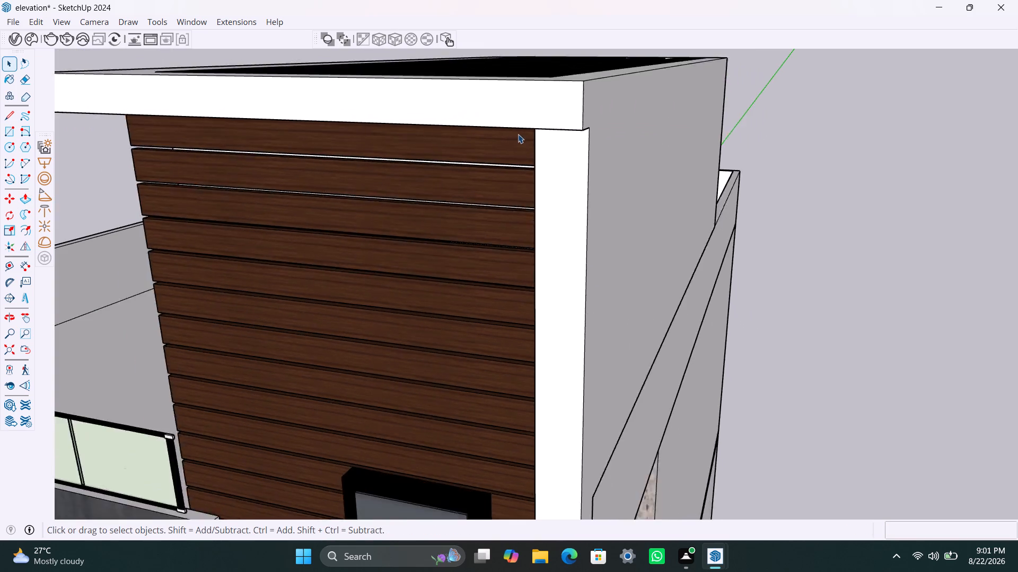
{"action": "scroll", "coordinate": [518, 134], "scroll_direction": "down", "scroll_amount": 9}
{"action": "left_click", "coordinate": [709, 123]}
{"action": "scroll", "coordinate": [483, 195], "scroll_direction": "down", "scroll_amount": 3}
{"action": "middle_click_drag", "start_coordinate": [444, 212], "coordinate": [577, 111]}
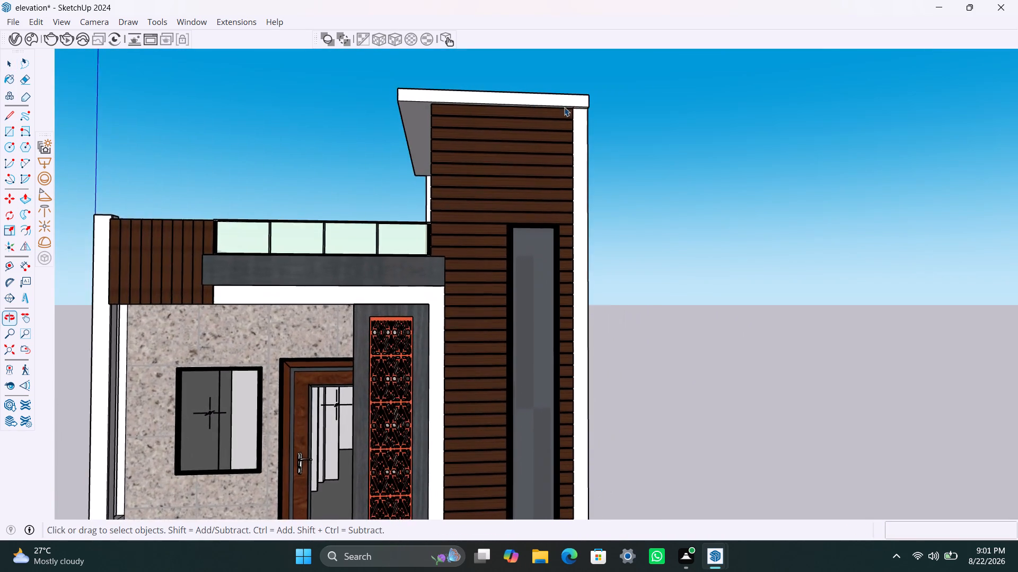
Push/Pull the tower's front fascia outward by another 5".
{"action": "scroll", "coordinate": [510, 95], "scroll_direction": "up", "scroll_amount": 4}
{"action": "left_click", "coordinate": [458, 98]}
{"action": "key", "text": "p"}
{"action": "left_click", "coordinate": [459, 99]}
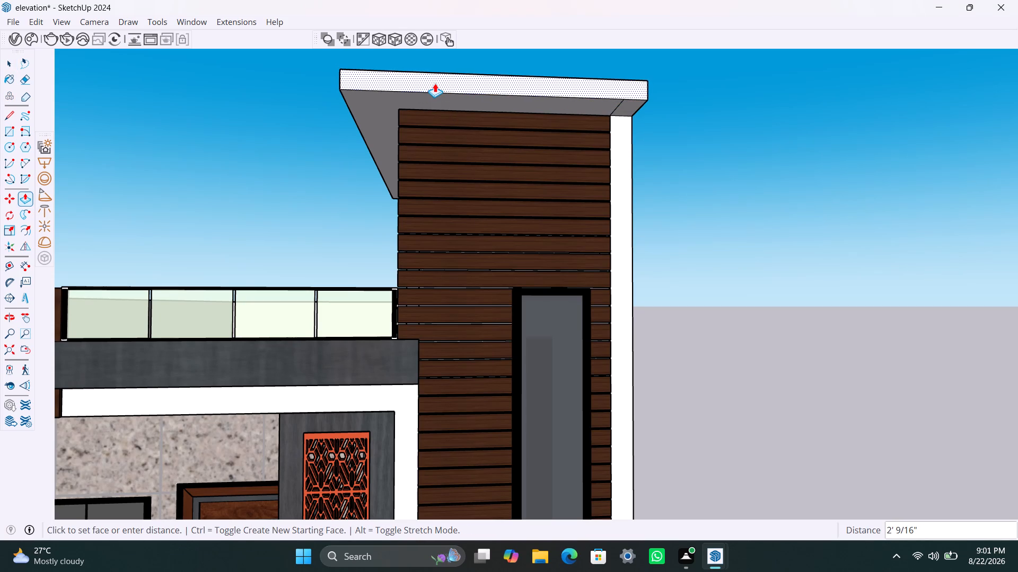
{"action": "type", "text": "5\""}
{"action": "key", "text": "Return"}
{"action": "key", "text": "space"}
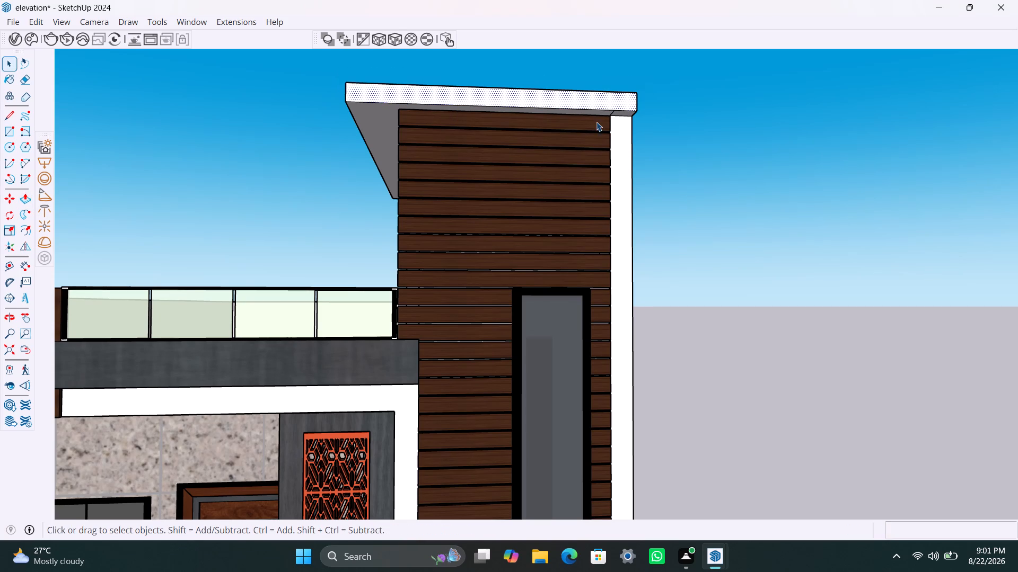
Delete the short stray edge on the fascia's underside at the cladding's outer corner.
{"action": "scroll", "coordinate": [607, 120], "scroll_direction": "up", "scroll_amount": 5}
{"action": "left_click", "coordinate": [615, 113]}
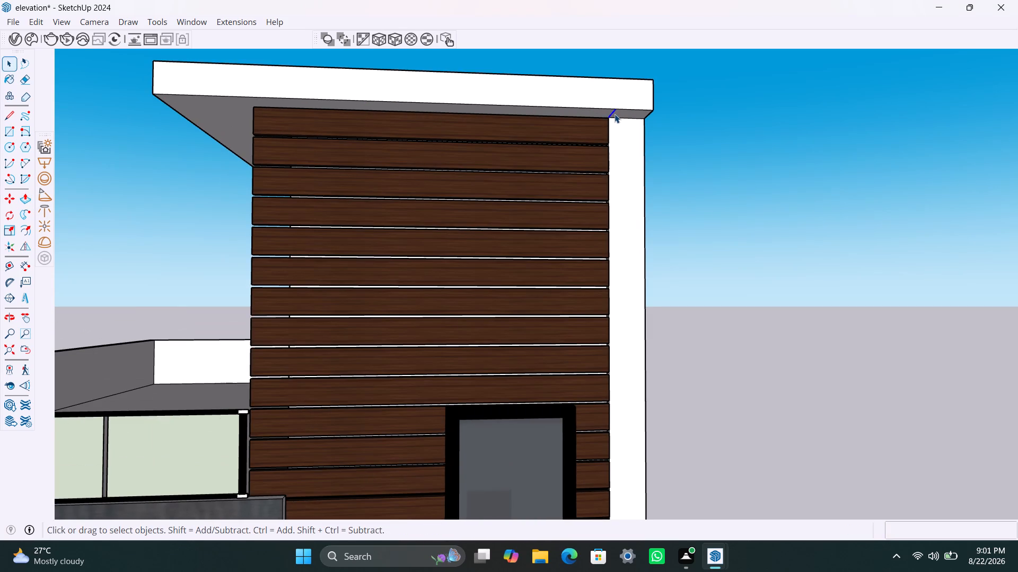
{"action": "key", "text": "Delete"}
Place three V-Ray spotlights under the tower roof's front overhang, at both ends and near the middle of the wood cladding.
{"action": "middle_click_drag", "start_coordinate": [385, 124], "coordinate": [348, 43]}
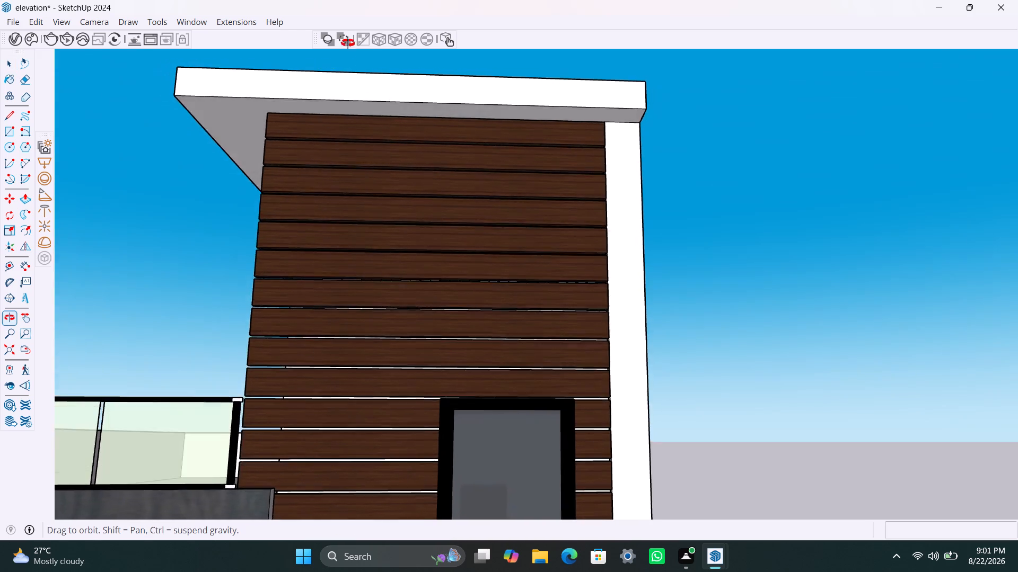
{"action": "middle_click_drag", "start_coordinate": [348, 43], "coordinate": [290, 19]}
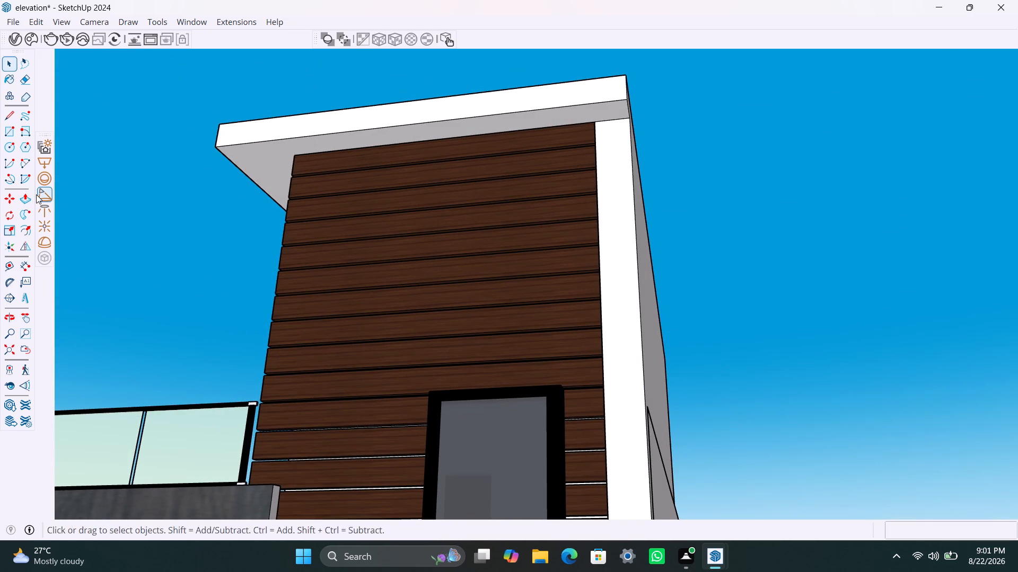
{"action": "left_click", "coordinate": [38, 195]}
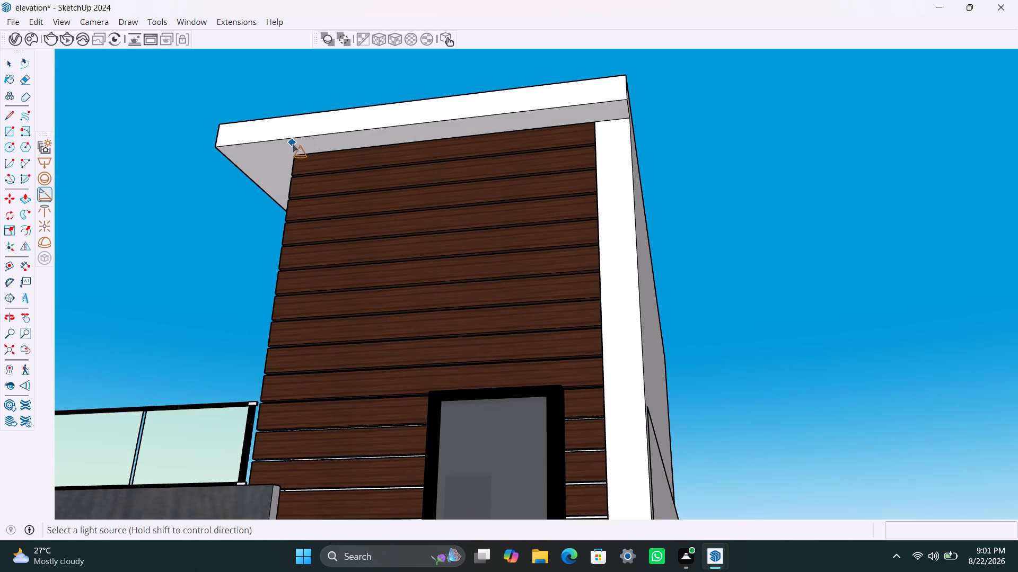
{"action": "left_click", "coordinate": [292, 146]}
{"action": "left_click", "coordinate": [429, 132]}
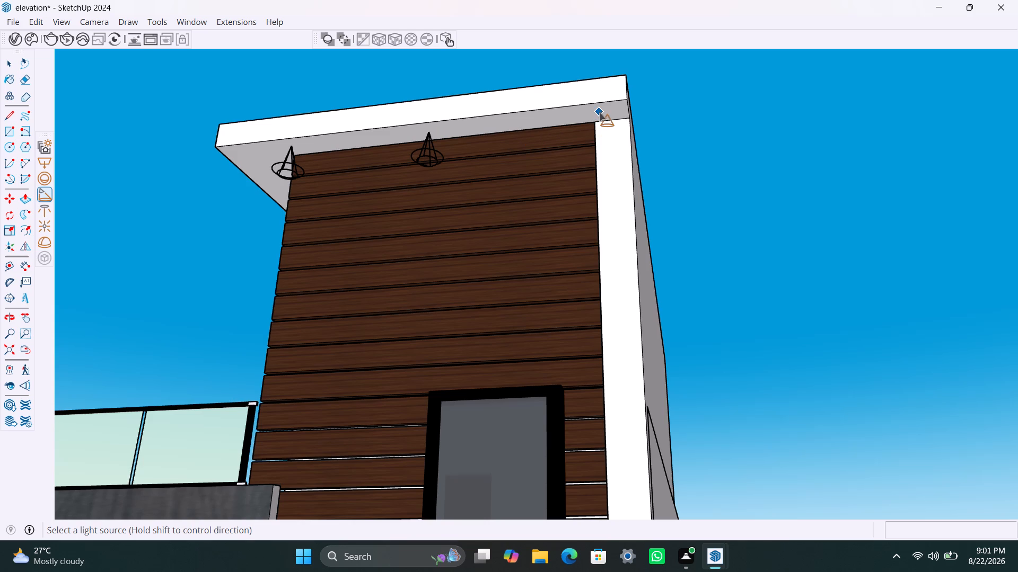
{"action": "left_click", "coordinate": [599, 112]}
Place three V-Ray spotlights along the underside of the tower roof's terrace-side overhang.
{"action": "scroll", "coordinate": [407, 190], "scroll_direction": "down", "scroll_amount": 4}
{"action": "middle_click_drag", "start_coordinate": [397, 213], "coordinate": [596, 247]}
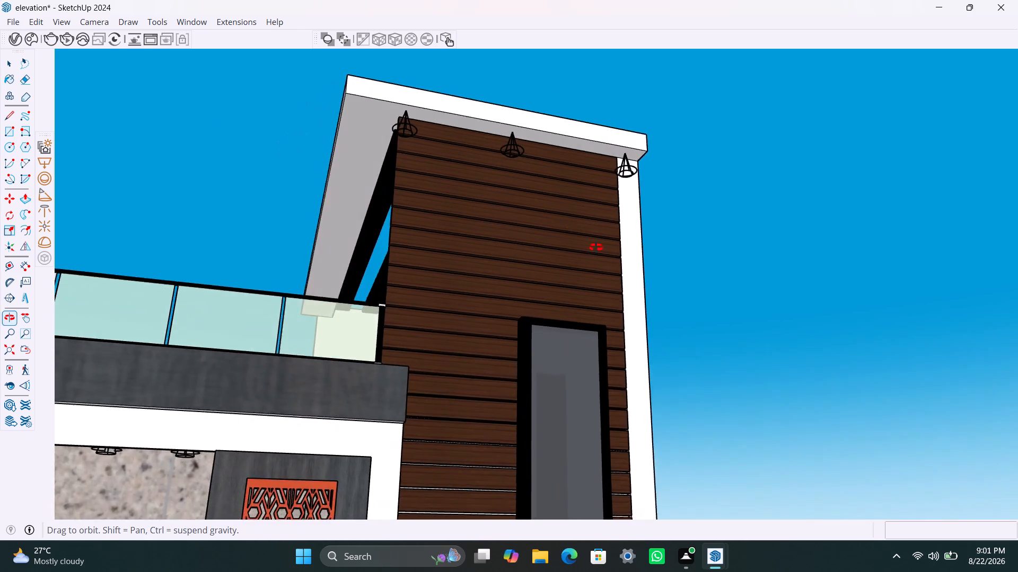
{"action": "middle_click_drag", "start_coordinate": [596, 247], "coordinate": [671, 272]}
{"action": "left_click", "coordinate": [435, 143]}
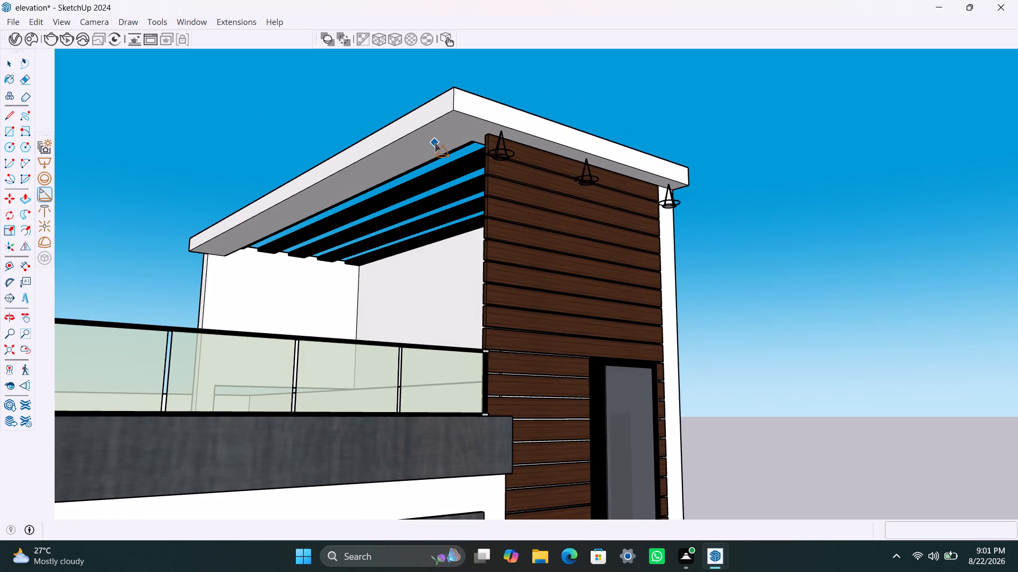
{"action": "left_click", "coordinate": [334, 185]}
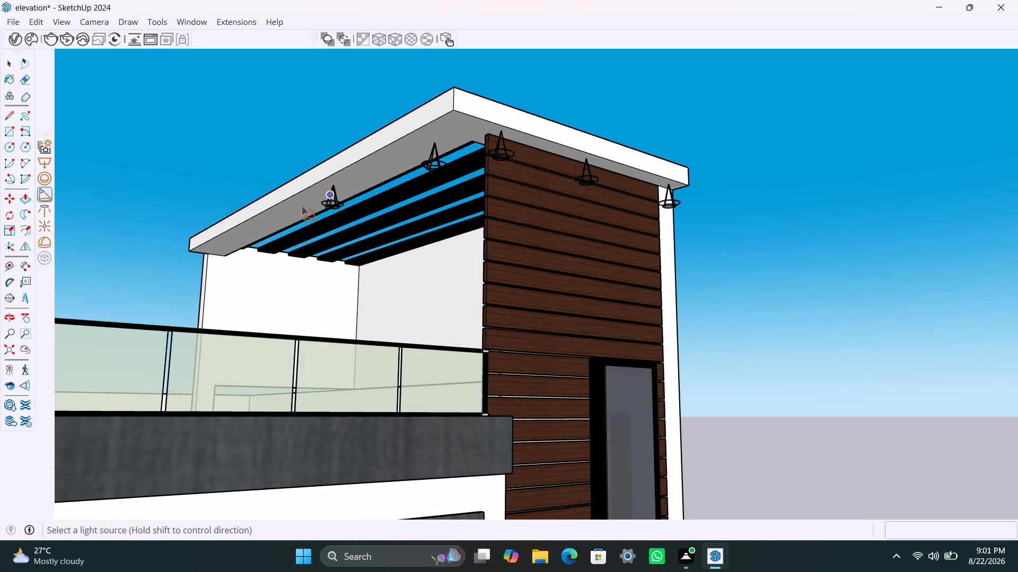
{"action": "left_click", "coordinate": [261, 225]}
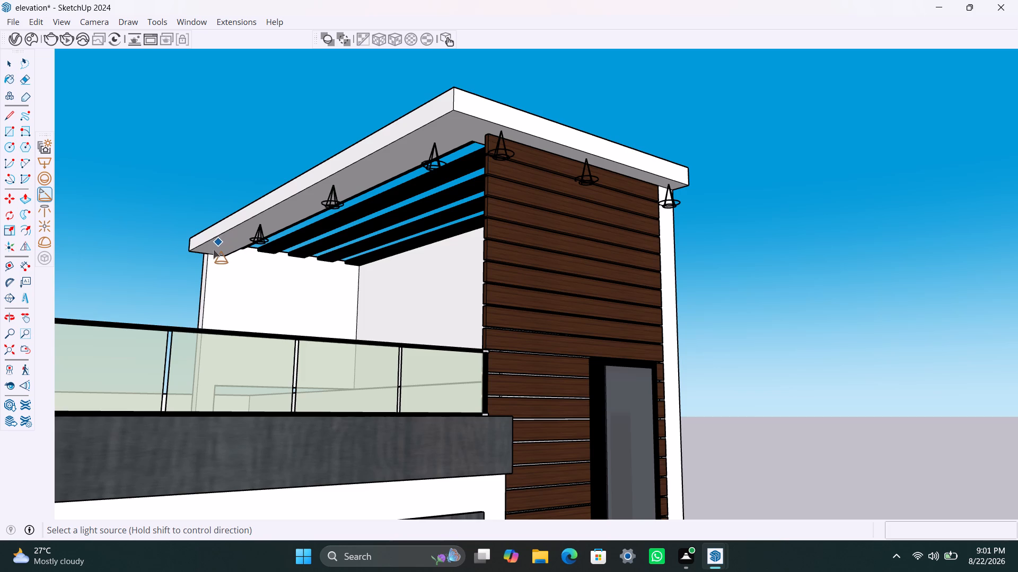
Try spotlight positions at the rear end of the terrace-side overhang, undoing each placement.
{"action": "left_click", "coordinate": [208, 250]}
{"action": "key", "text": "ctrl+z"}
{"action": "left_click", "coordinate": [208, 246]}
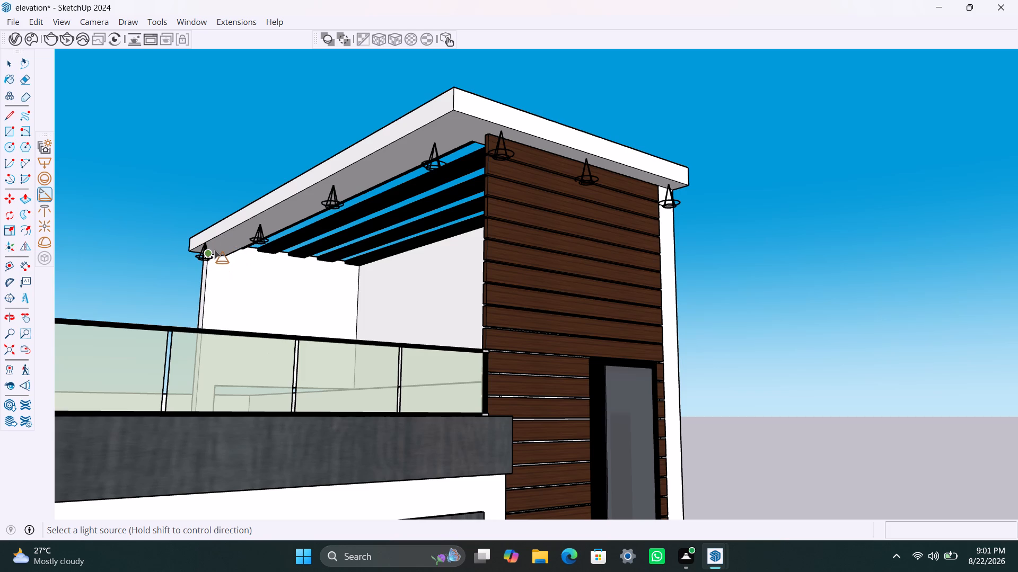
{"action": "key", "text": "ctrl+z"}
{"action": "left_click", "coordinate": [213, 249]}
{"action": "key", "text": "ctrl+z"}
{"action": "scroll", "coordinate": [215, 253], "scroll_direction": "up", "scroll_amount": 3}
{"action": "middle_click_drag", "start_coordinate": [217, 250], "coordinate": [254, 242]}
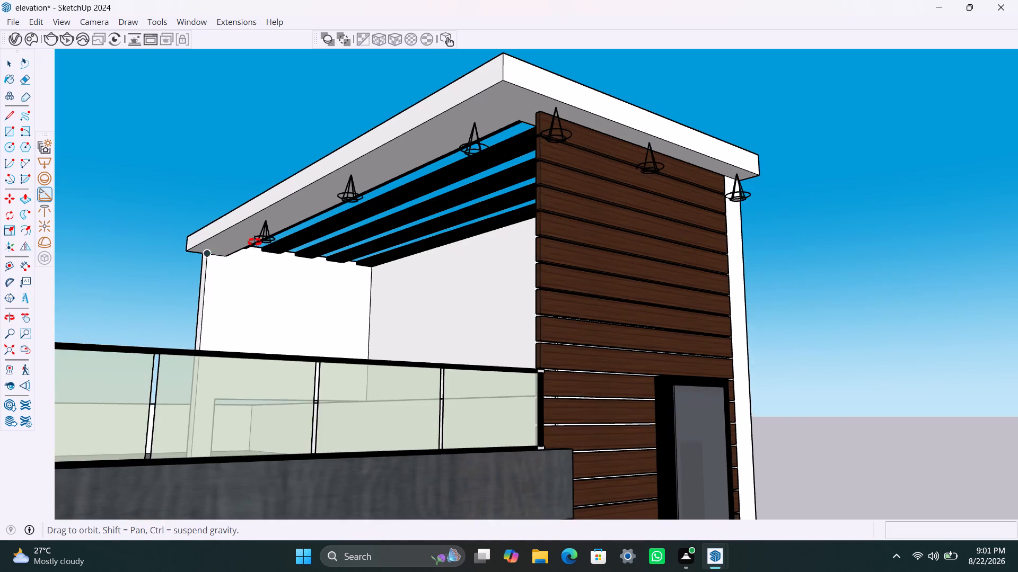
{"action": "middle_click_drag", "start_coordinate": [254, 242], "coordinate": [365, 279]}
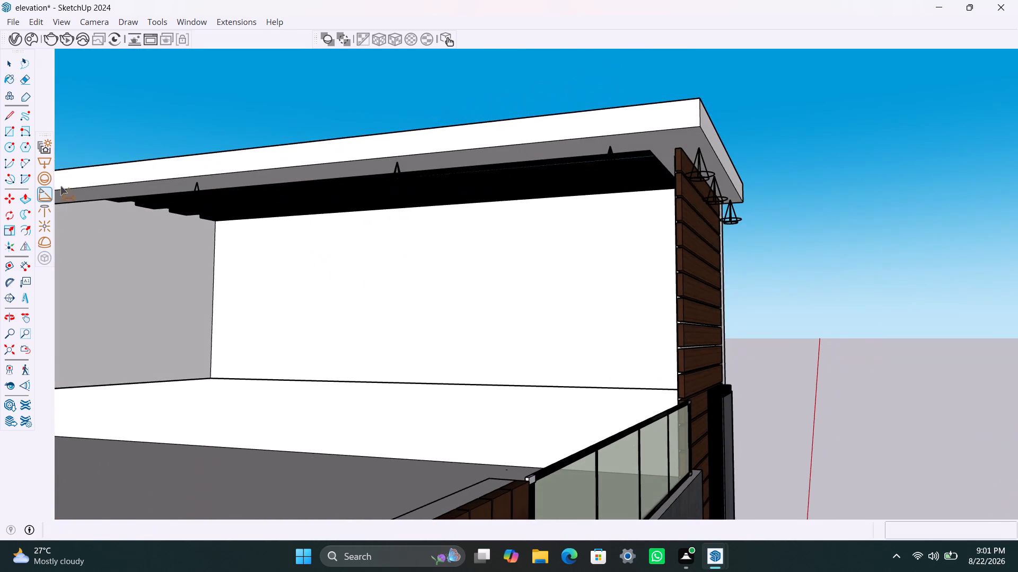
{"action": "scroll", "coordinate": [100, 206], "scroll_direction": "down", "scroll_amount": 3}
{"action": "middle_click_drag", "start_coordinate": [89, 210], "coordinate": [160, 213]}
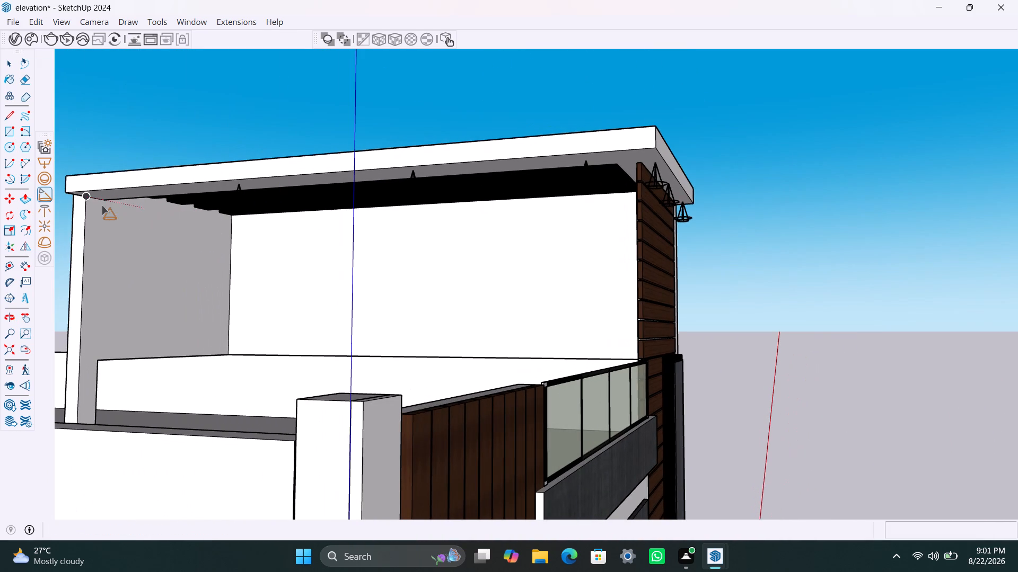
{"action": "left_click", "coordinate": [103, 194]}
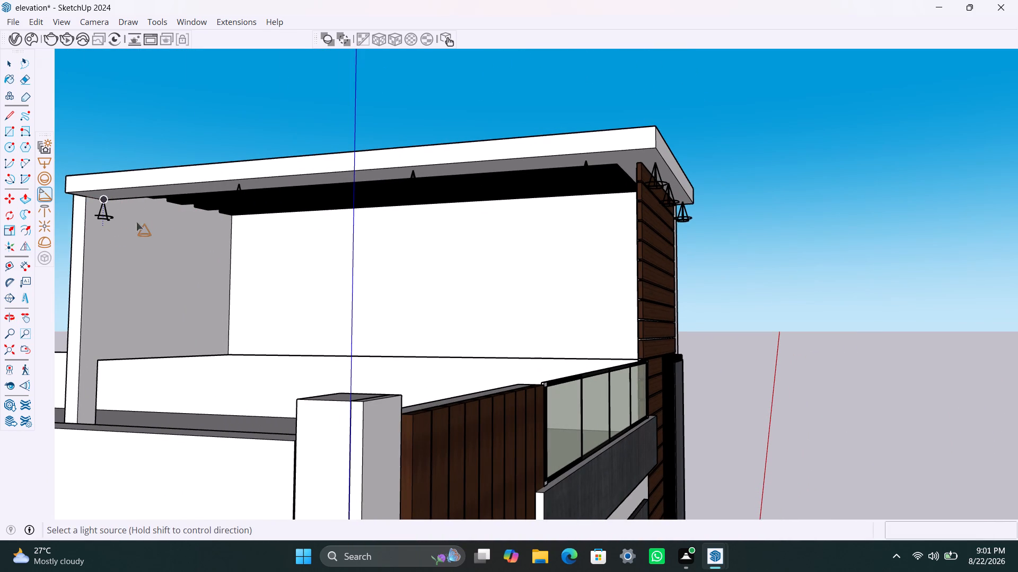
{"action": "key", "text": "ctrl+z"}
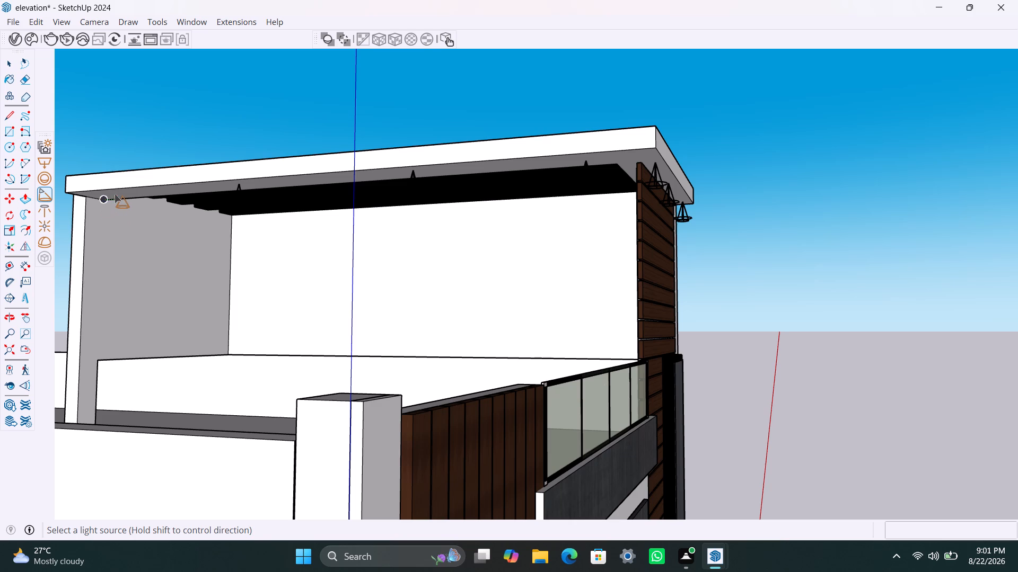
Place a V-Ray spotlight under the rear end of the terrace-side overhang.
{"action": "scroll", "coordinate": [115, 192], "scroll_direction": "up", "scroll_amount": 7}
{"action": "left_click", "coordinate": [115, 195]}
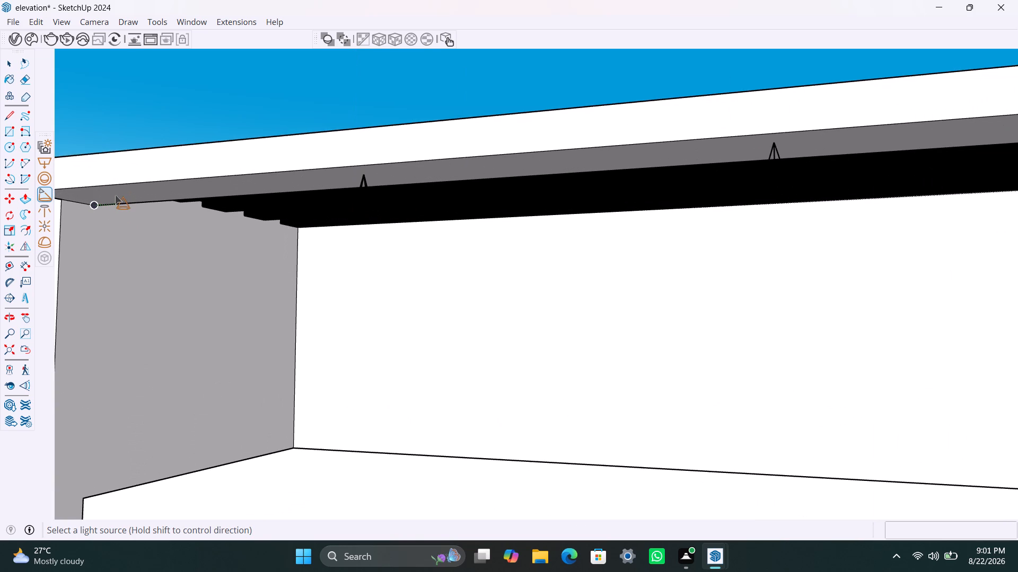
Place a V-Ray spotlight at the middle of the white planter's underside on the front boundary wall.
{"action": "scroll", "coordinate": [135, 212], "scroll_direction": "down", "scroll_amount": 13}
{"action": "scroll", "coordinate": [239, 234], "scroll_direction": "down", "scroll_amount": 5}
{"action": "middle_click_drag", "start_coordinate": [239, 243], "coordinate": [110, 256]}
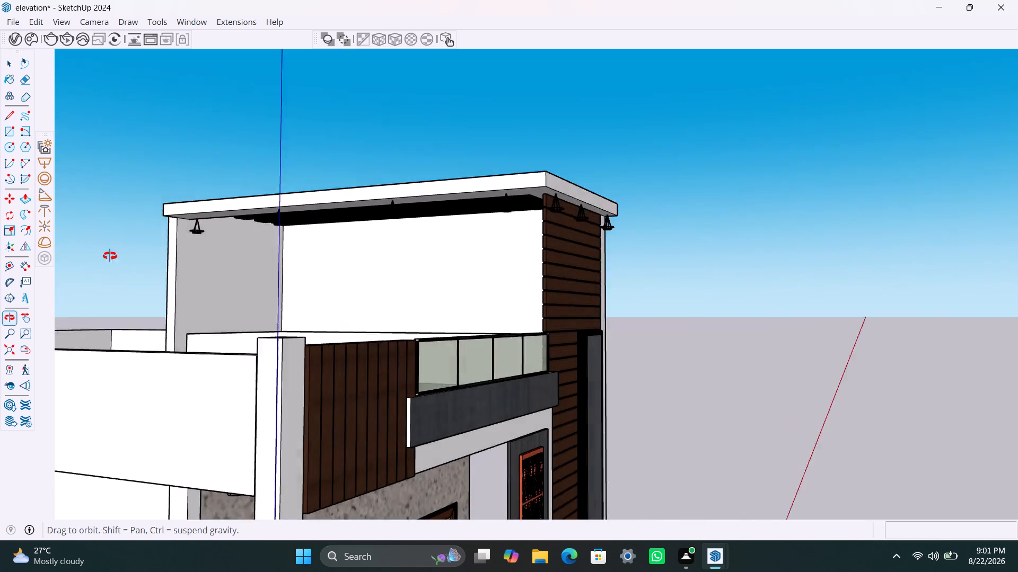
{"action": "middle_click_drag", "start_coordinate": [110, 256], "coordinate": [0, 217]}
{"action": "scroll", "coordinate": [369, 291], "scroll_direction": "down", "scroll_amount": 6}
{"action": "scroll", "coordinate": [414, 305], "scroll_direction": "down", "scroll_amount": 6}
{"action": "middle_click_drag", "start_coordinate": [414, 316], "coordinate": [314, 337]}
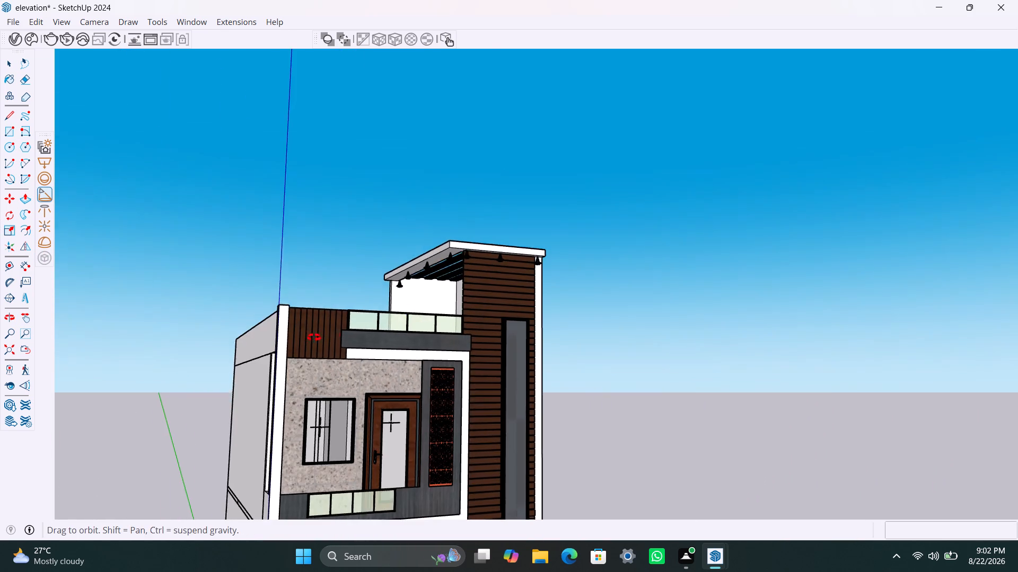
{"action": "middle_click_drag", "start_coordinate": [314, 337], "coordinate": [258, 356]}
{"action": "scroll", "coordinate": [382, 346], "scroll_direction": "down", "scroll_amount": 5}
{"action": "scroll", "coordinate": [389, 426], "scroll_direction": "down", "scroll_amount": 3}
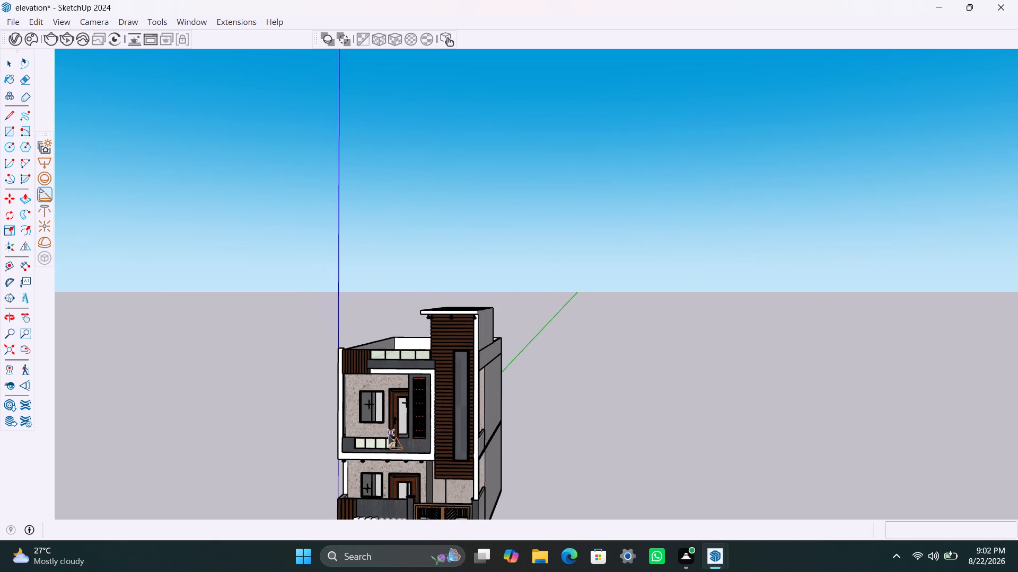
{"action": "middle_click_drag", "start_coordinate": [393, 435], "coordinate": [434, 331]}
{"action": "scroll", "coordinate": [438, 405], "scroll_direction": "up", "scroll_amount": 4}
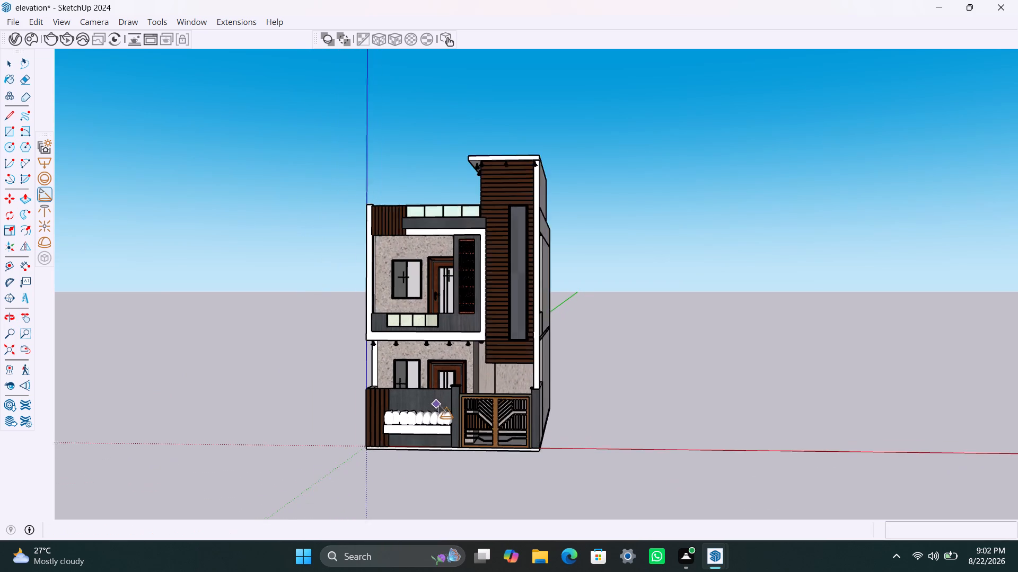
{"action": "scroll", "coordinate": [413, 441], "scroll_direction": "up", "scroll_amount": 7}
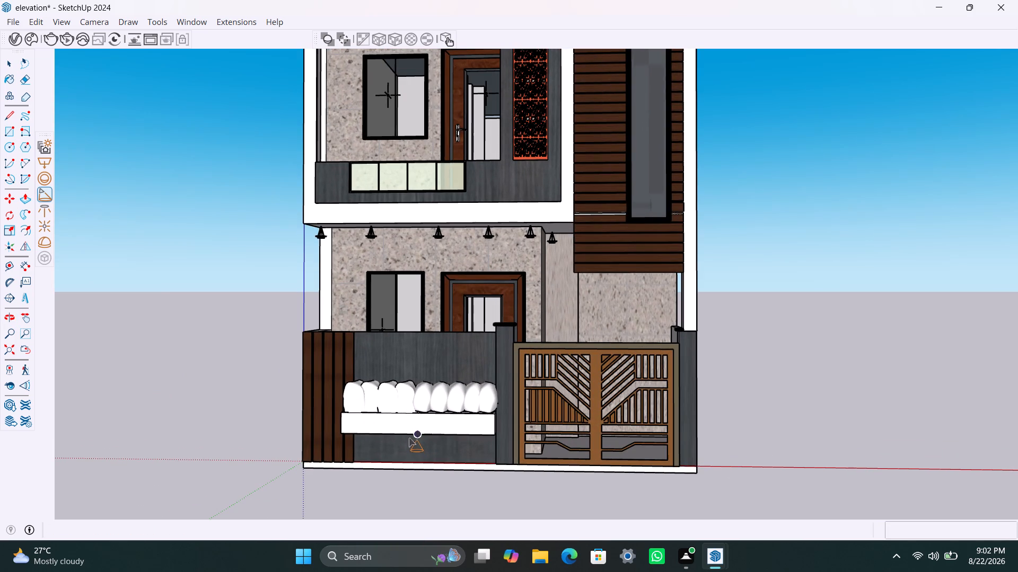
{"action": "left_click", "coordinate": [415, 436]}
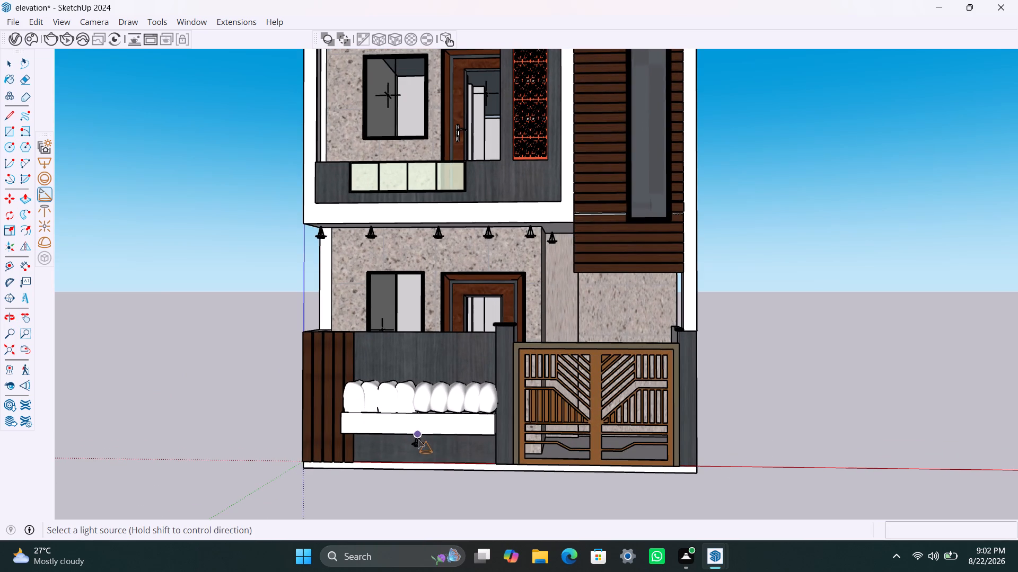
Place V-Ray spotlights on the front boundary wall above the planter, on the wood-slatted panel and on the pillar at the gate's outer side.
{"action": "left_click", "coordinate": [414, 361]}
{"action": "left_click", "coordinate": [320, 388]}
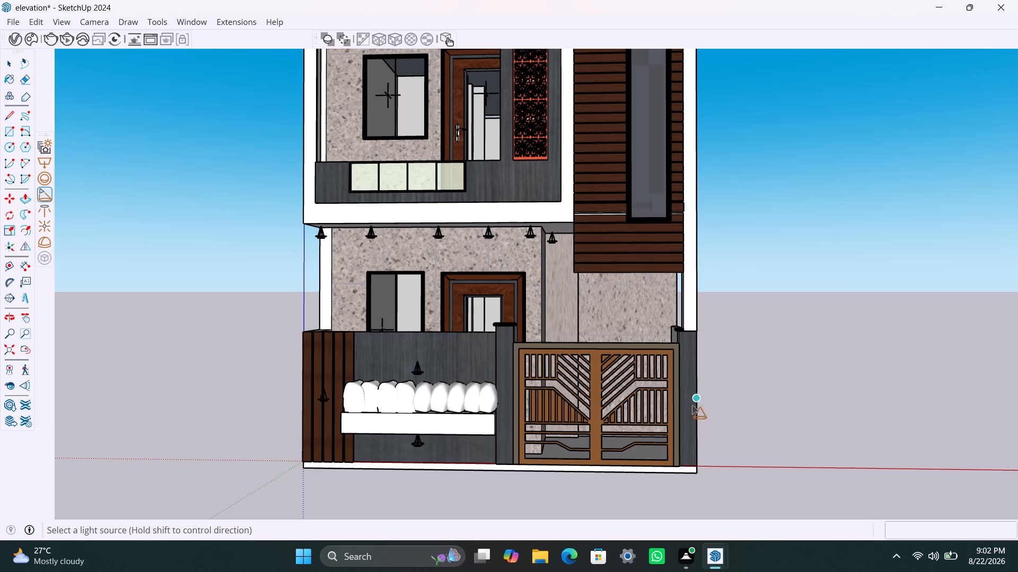
{"action": "left_click", "coordinate": [684, 397]}
Place a V-Ray spotlight on the tower's wood cladding just below the tall vertical window.
{"action": "scroll", "coordinate": [627, 241], "scroll_direction": "down", "scroll_amount": 9}
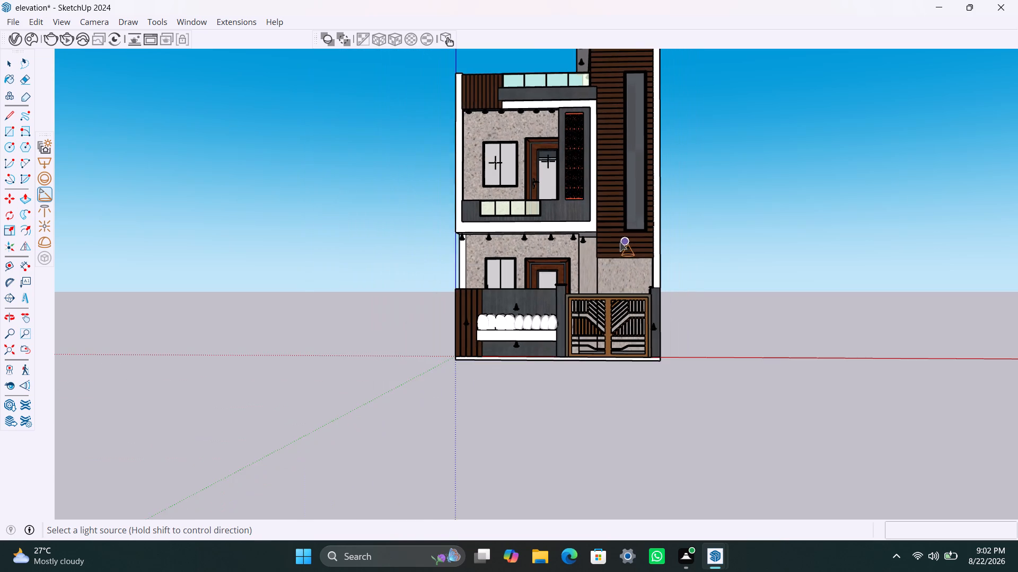
{"action": "middle_click_drag", "start_coordinate": [618, 245], "coordinate": [616, 250]}
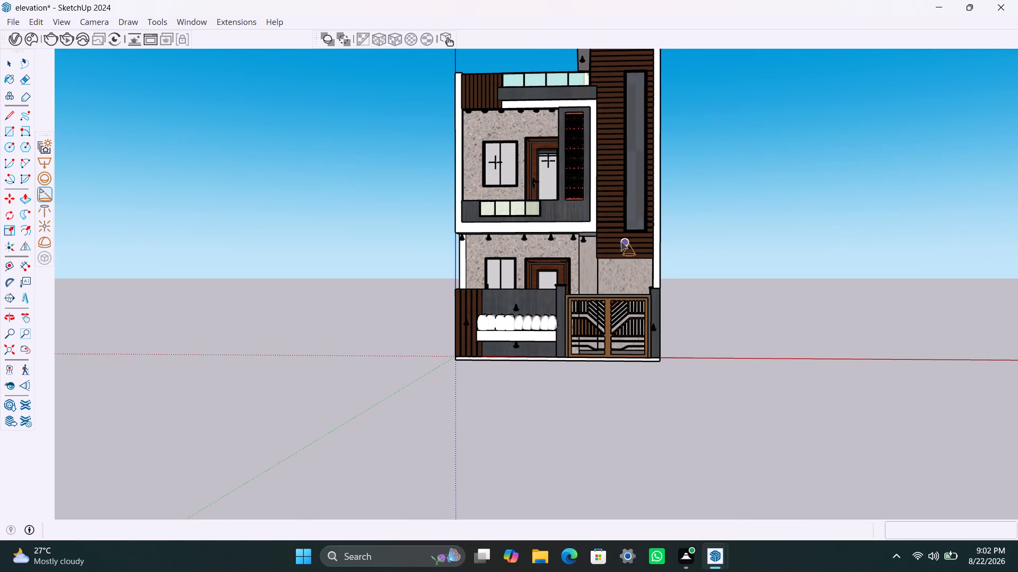
{"action": "left_click", "coordinate": [628, 237]}
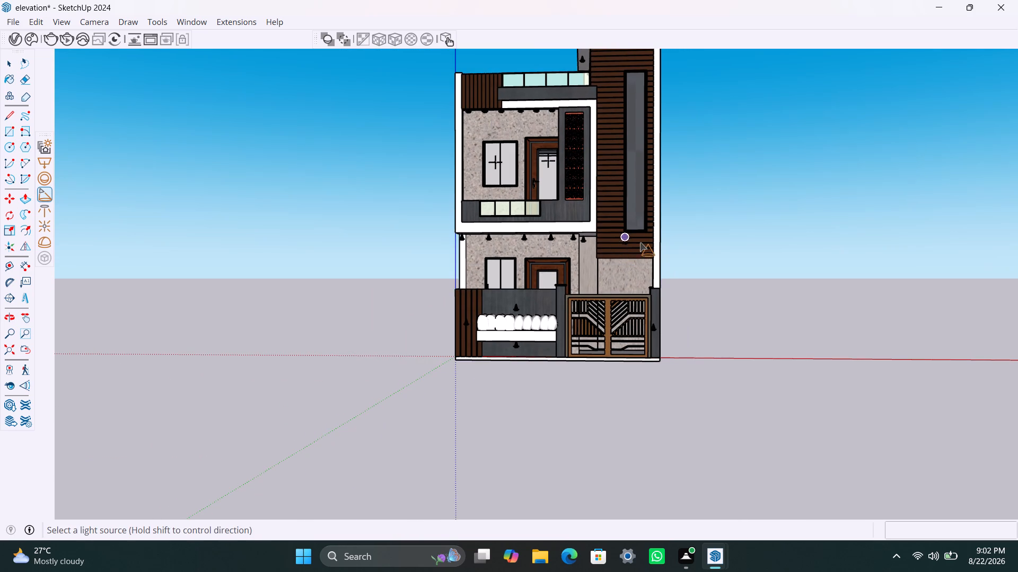
{"action": "middle_click_drag", "start_coordinate": [612, 212], "coordinate": [571, 328], "text": "shift"}
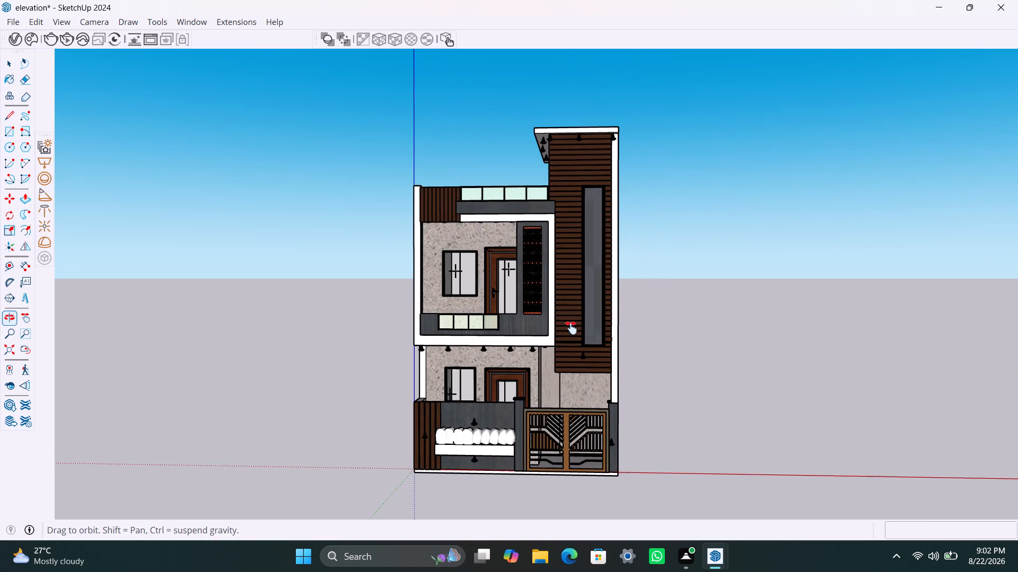
{"action": "middle_click_drag", "start_coordinate": [571, 328], "coordinate": [571, 328], "text": "shift"}
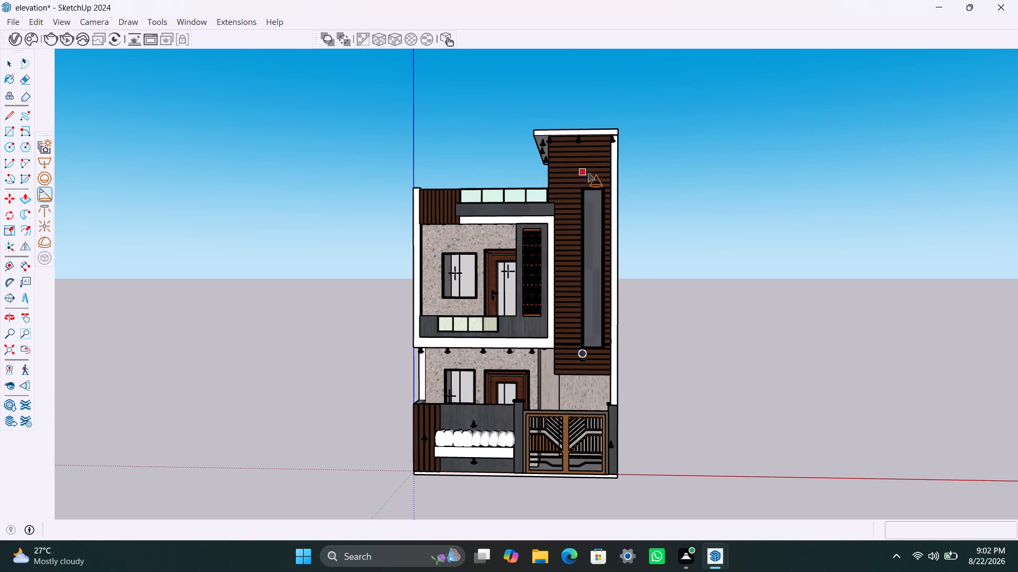
{"action": "key", "text": "space"}
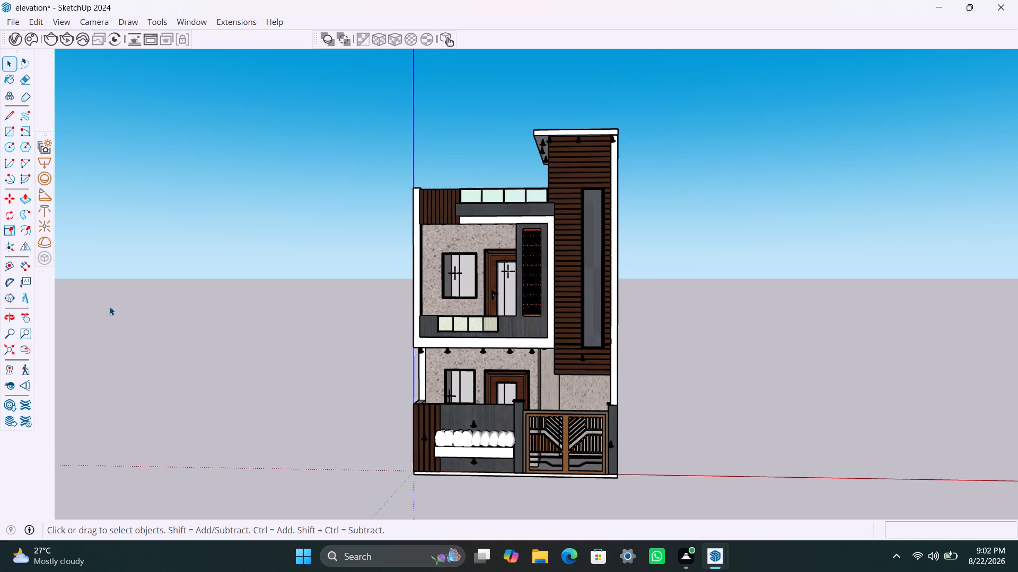
Run an interactive V-Ray render of the full front elevation to check the lighting, and stop it.
{"action": "scroll", "coordinate": [475, 383], "scroll_direction": "up", "scroll_amount": 2}
{"action": "middle_click_drag", "start_coordinate": [479, 385], "coordinate": [471, 381], "text": "shift"}
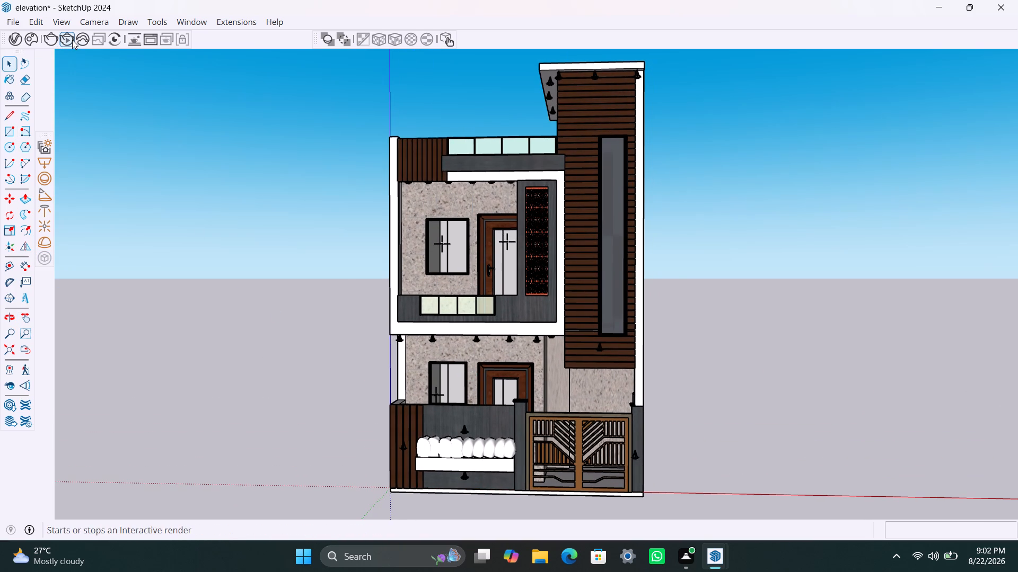
{"action": "left_click", "coordinate": [71, 40]}
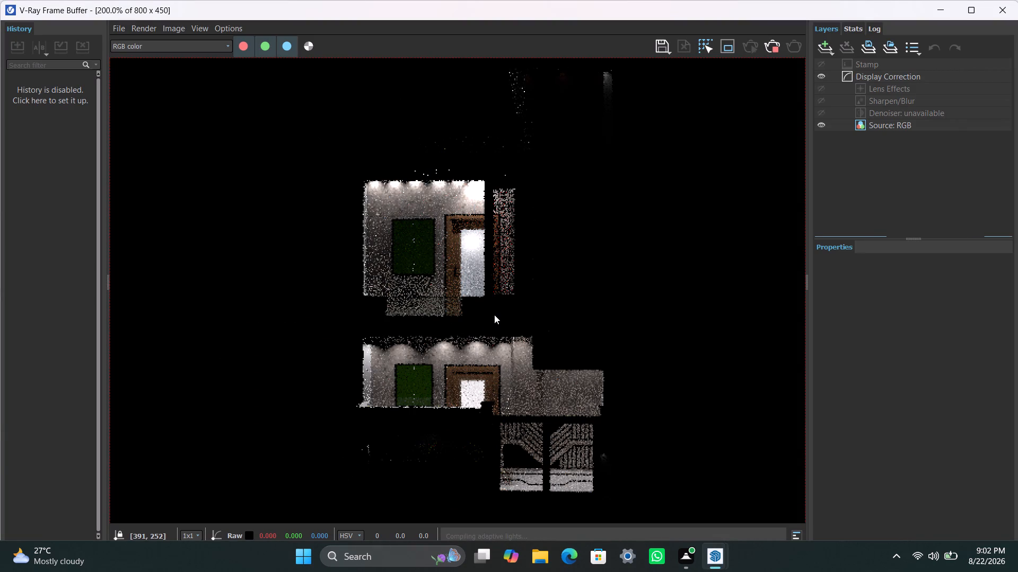
{"action": "left_click", "coordinate": [776, 48]}
{"action": "left_click", "coordinate": [935, 11]}
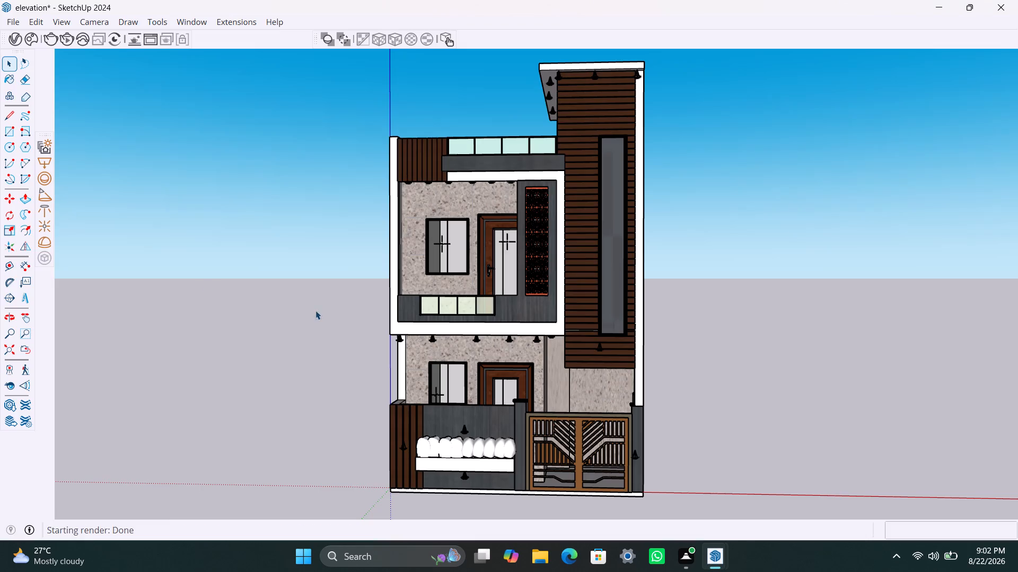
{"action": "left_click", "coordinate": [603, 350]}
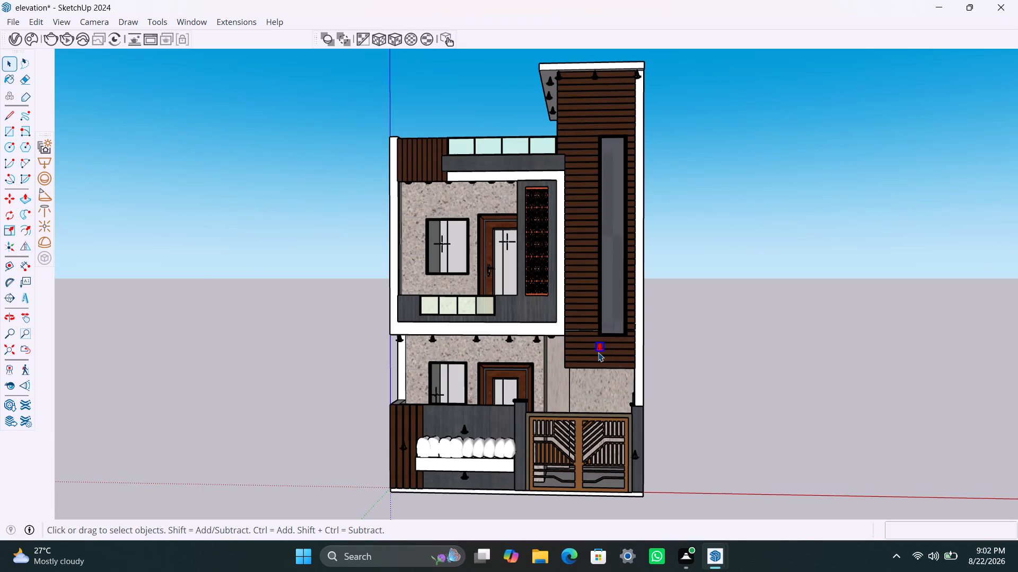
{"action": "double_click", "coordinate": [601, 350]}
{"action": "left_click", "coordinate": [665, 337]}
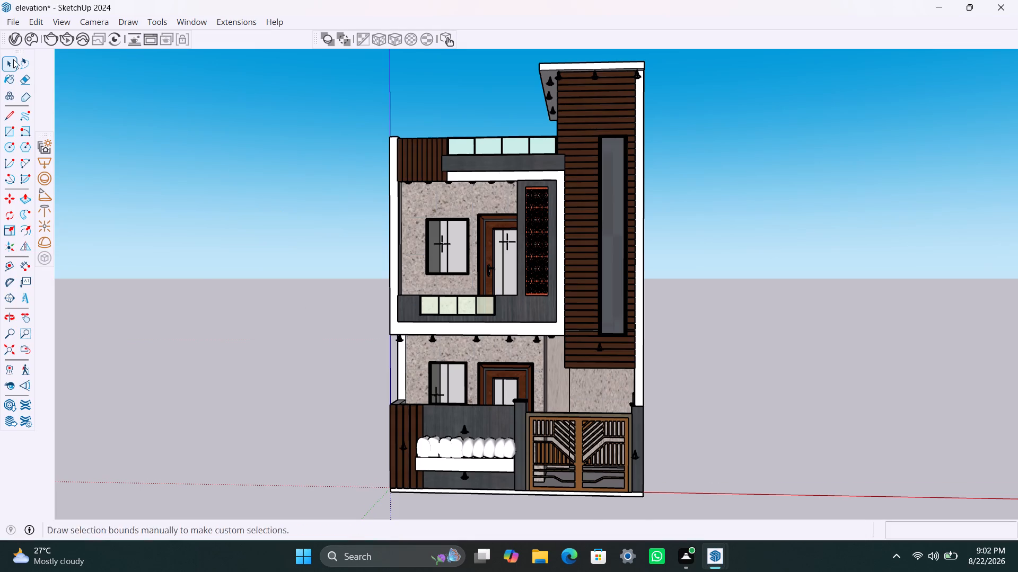
Set the intensity of Spot Light#20 through Spot Light#23 to 100000 in the V-Ray Asset Editor.
{"action": "left_click", "coordinate": [18, 38]}
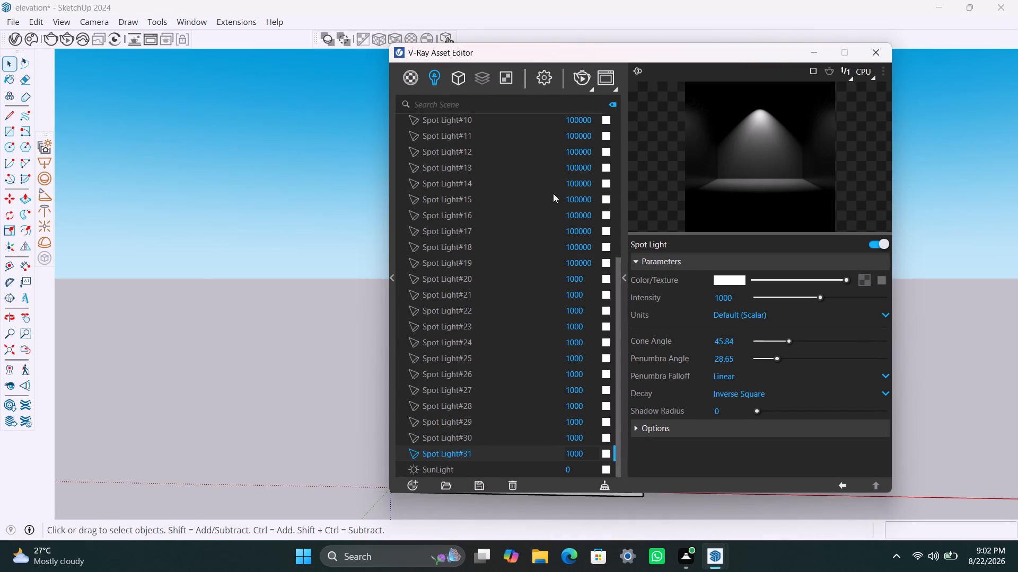
{"action": "left_click", "coordinate": [589, 284]}
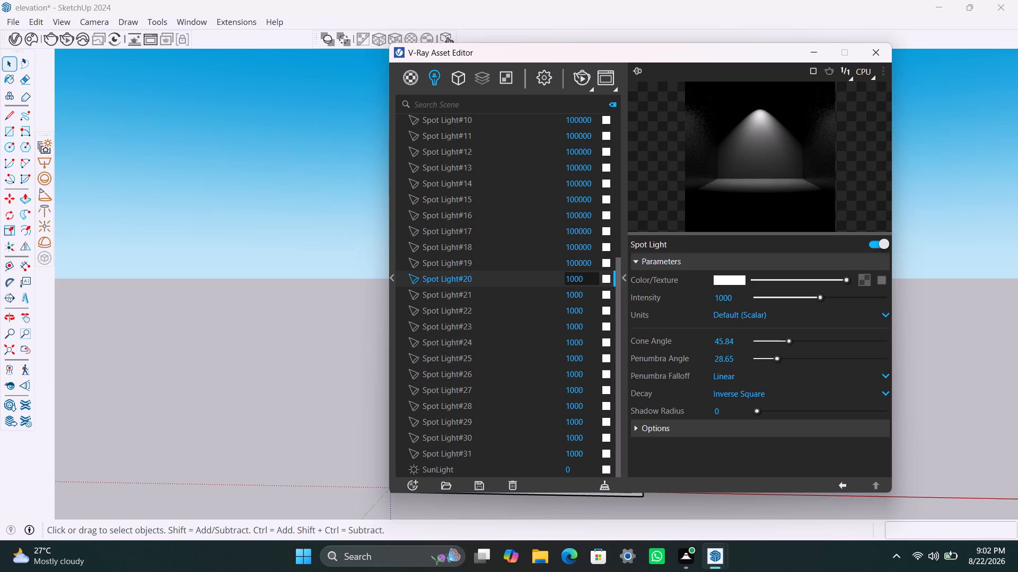
{"action": "key", "text": "0"}
{"action": "key", "text": "0"}
{"action": "left_click", "coordinate": [587, 293]}
{"action": "key", "text": "0"}
{"action": "key", "text": "0"}
{"action": "left_click", "coordinate": [586, 309]}
{"action": "key", "text": "0"}
{"action": "key", "text": "0"}
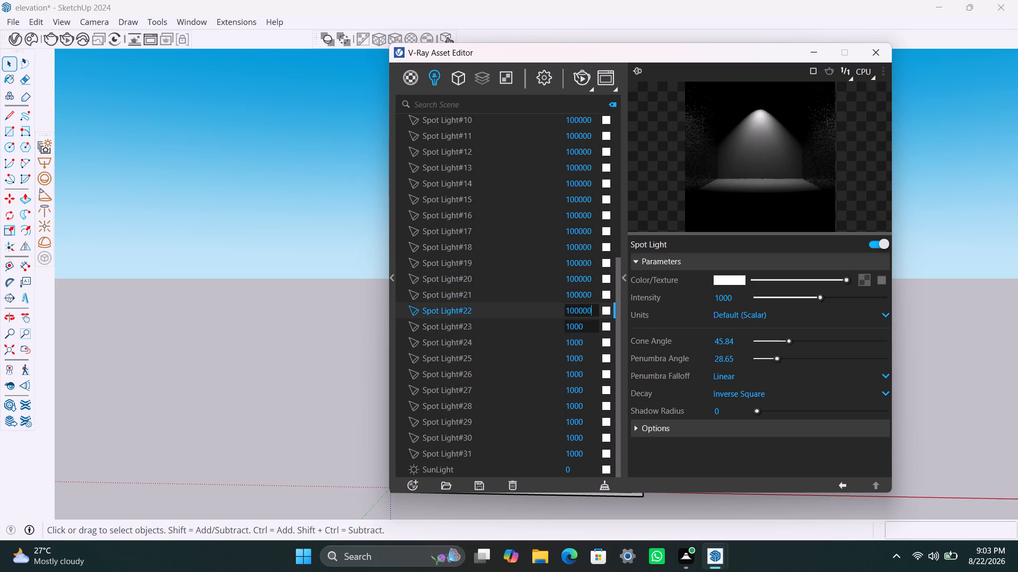
{"action": "left_click", "coordinate": [585, 327]}
{"action": "key", "text": "0"}
{"action": "key", "text": "0"}
Set the intensity of Spot Light#24 through Spot Light#27 to 100000.
{"action": "left_click", "coordinate": [586, 346]}
{"action": "key", "text": "0"}
{"action": "key", "text": "0"}
{"action": "left_click", "coordinate": [590, 361]}
{"action": "key", "text": "0"}
{"action": "key", "text": "0"}
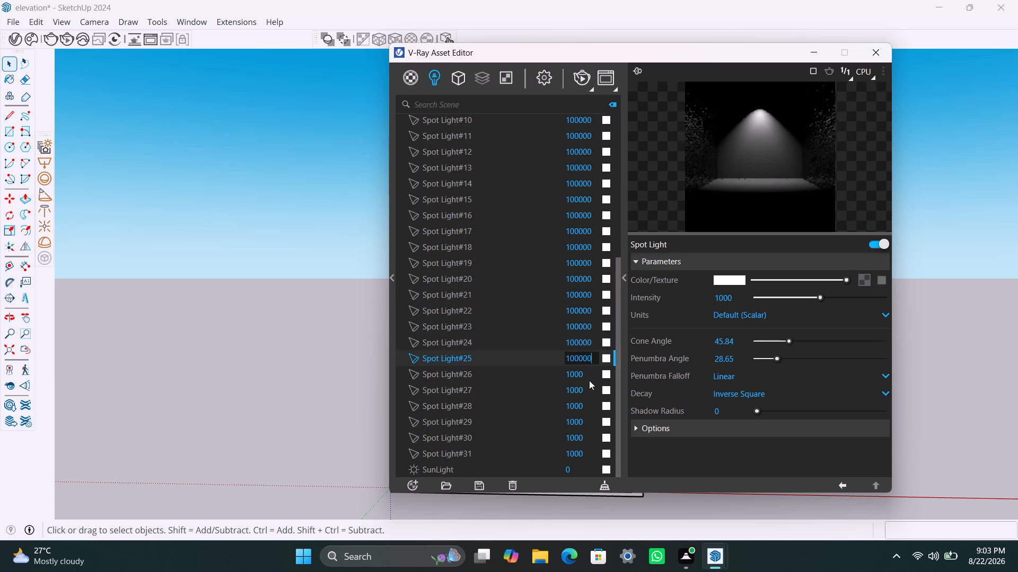
{"action": "left_click", "coordinate": [587, 373]}
{"action": "key", "text": "0"}
{"action": "key", "text": "0"}
{"action": "left_click", "coordinate": [592, 393]}
{"action": "key", "text": "0"}
{"action": "key", "text": "0"}
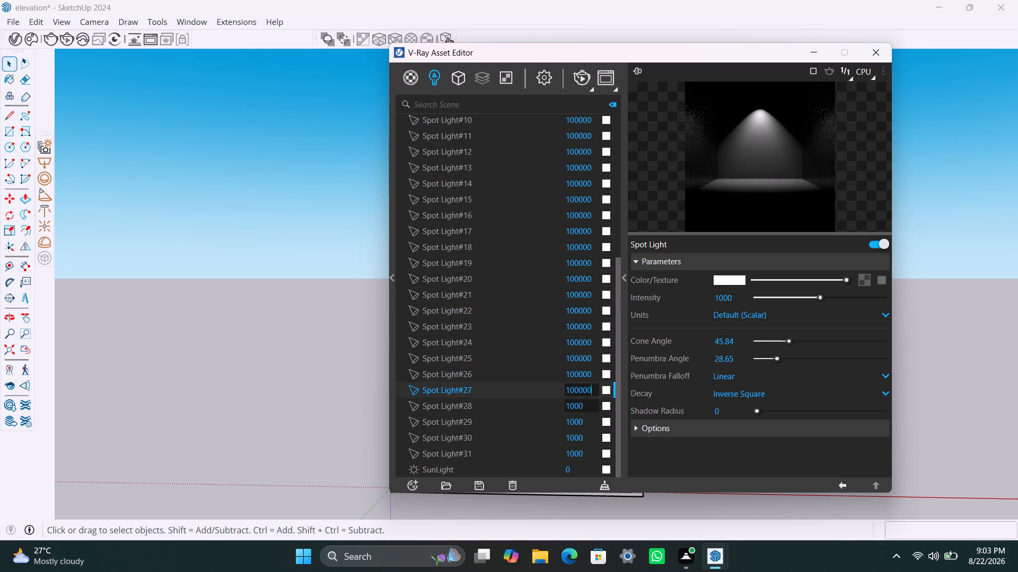
Set the intensity of Spot Light#28 through Spot Light#31 to 100000.
{"action": "left_click", "coordinate": [590, 408]}
{"action": "key", "text": "0"}
{"action": "key", "text": "0"}
{"action": "left_click", "coordinate": [590, 423]}
{"action": "key", "text": "0"}
{"action": "key", "text": "0"}
{"action": "left_click", "coordinate": [590, 436]}
{"action": "key", "text": "0"}
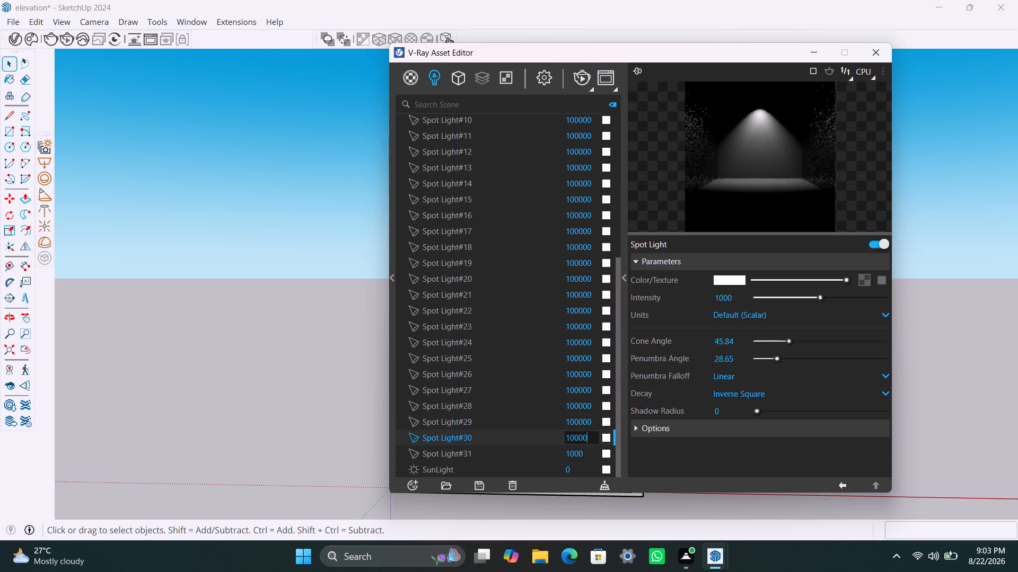
{"action": "key", "text": "0"}
{"action": "left_click", "coordinate": [587, 455]}
{"action": "key", "text": "0"}
{"action": "key", "text": "0"}
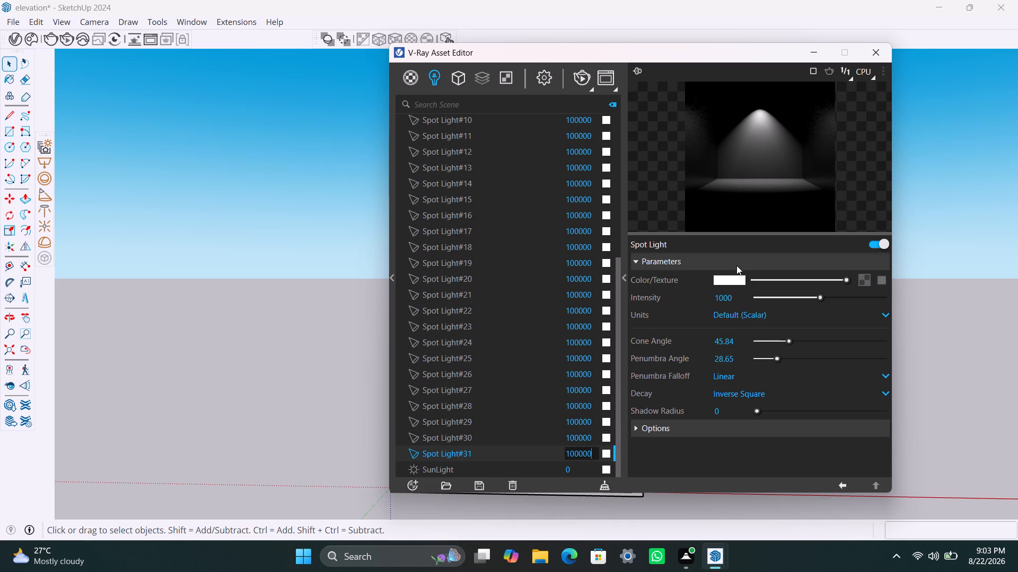
Set Spot Light#31's colour to a golden yellow of about R 0.726, G 0.663, B 0.235.
{"action": "left_click", "coordinate": [735, 280]}
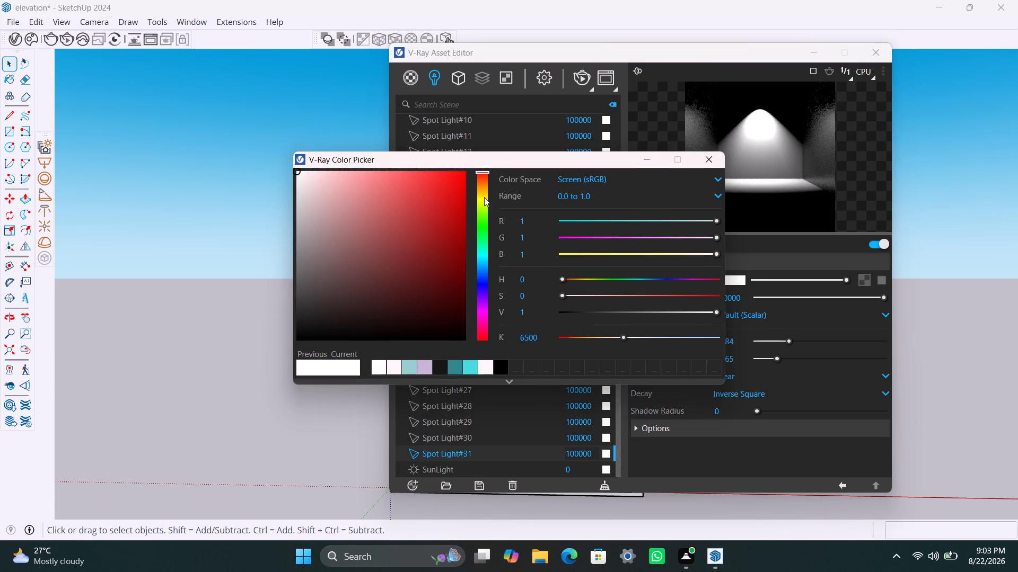
{"action": "left_click", "coordinate": [484, 196]}
{"action": "left_click", "coordinate": [348, 231]}
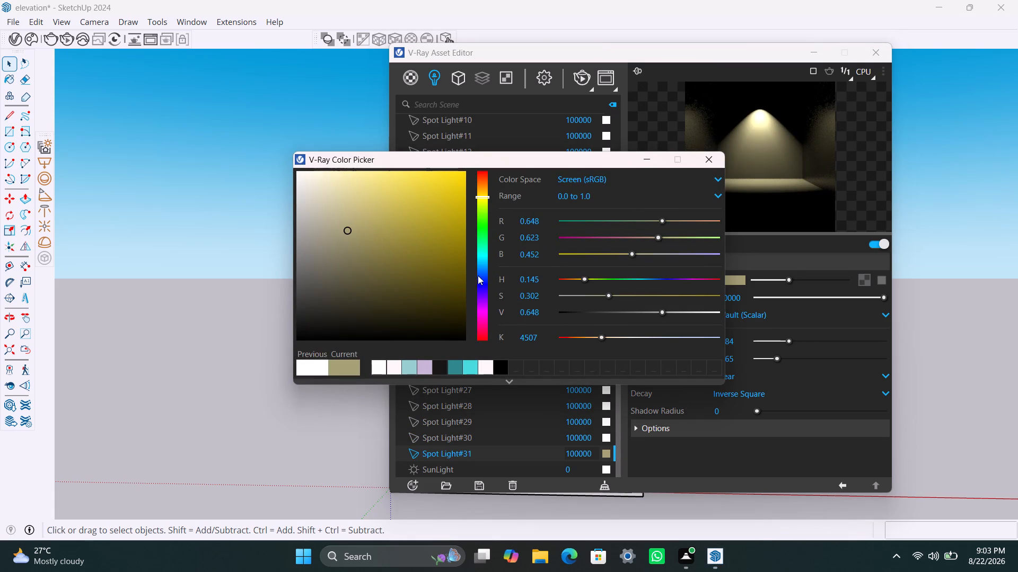
{"action": "left_click", "coordinate": [379, 209]}
{"action": "left_click", "coordinate": [367, 200]}
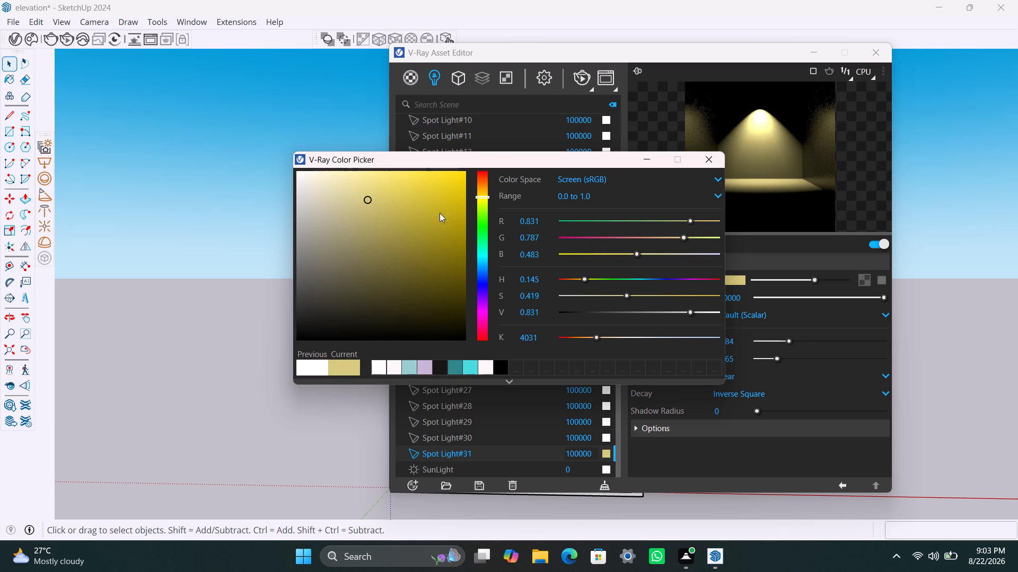
{"action": "left_click", "coordinate": [411, 218]}
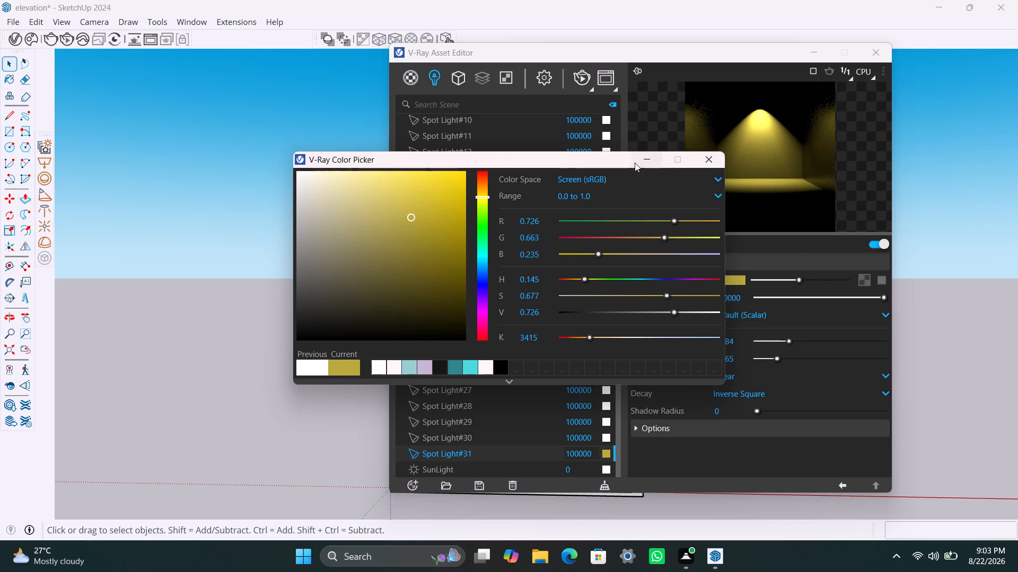
{"action": "left_click", "coordinate": [639, 161]}
Set Spot Light#30's colour to a golden yellow of about R 0.769, G 0.67, B 0.207.
{"action": "left_click", "coordinate": [607, 435]}
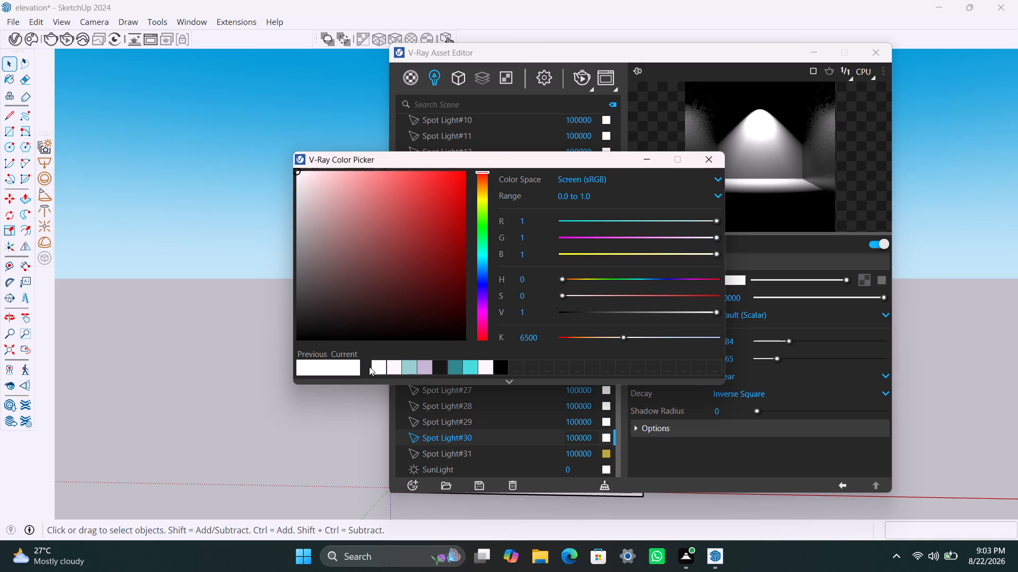
{"action": "left_click", "coordinate": [642, 159]}
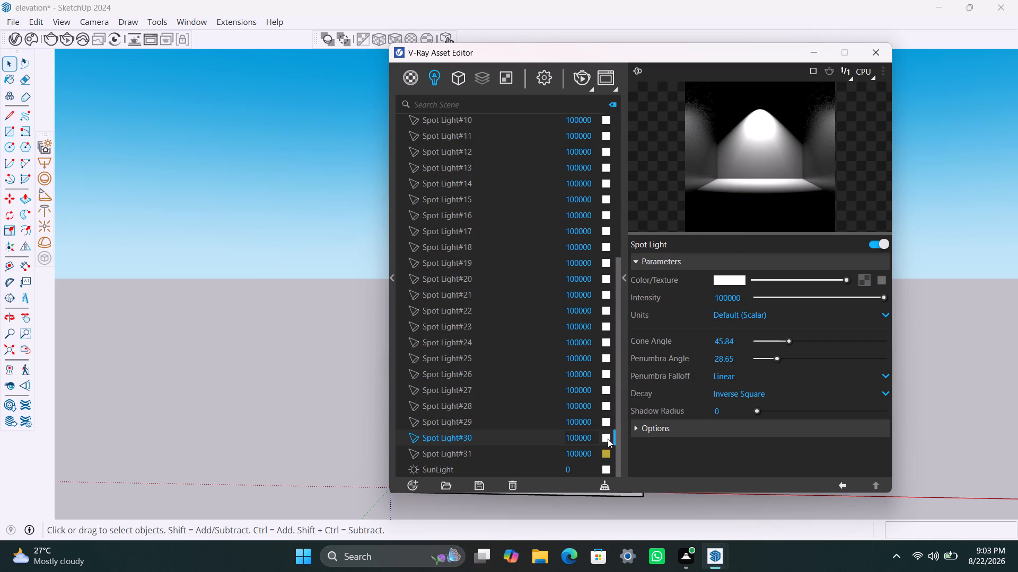
{"action": "left_click", "coordinate": [605, 440]}
{"action": "left_click", "coordinate": [481, 201]}
{"action": "left_click", "coordinate": [413, 213]}
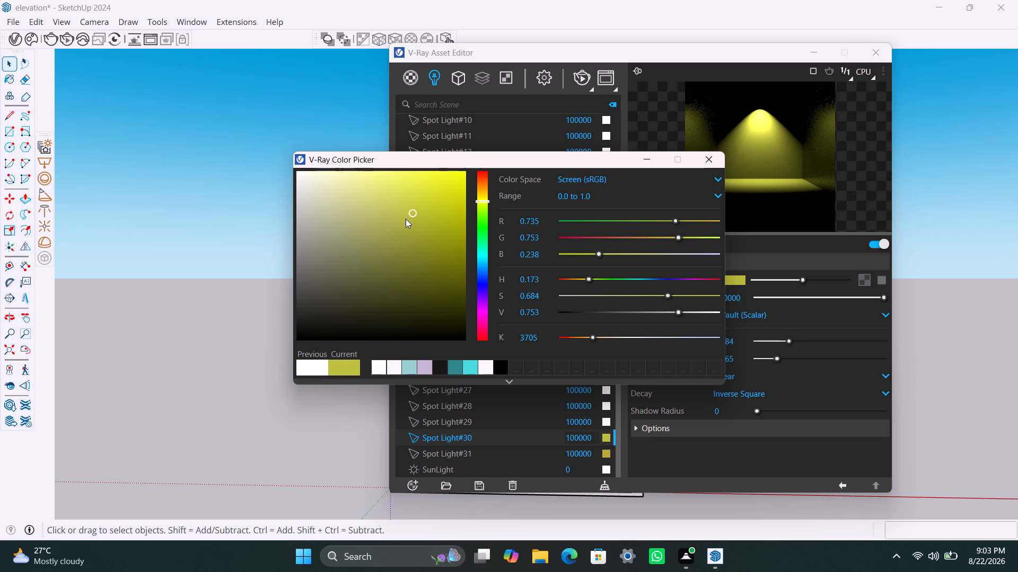
{"action": "left_click", "coordinate": [406, 217]}
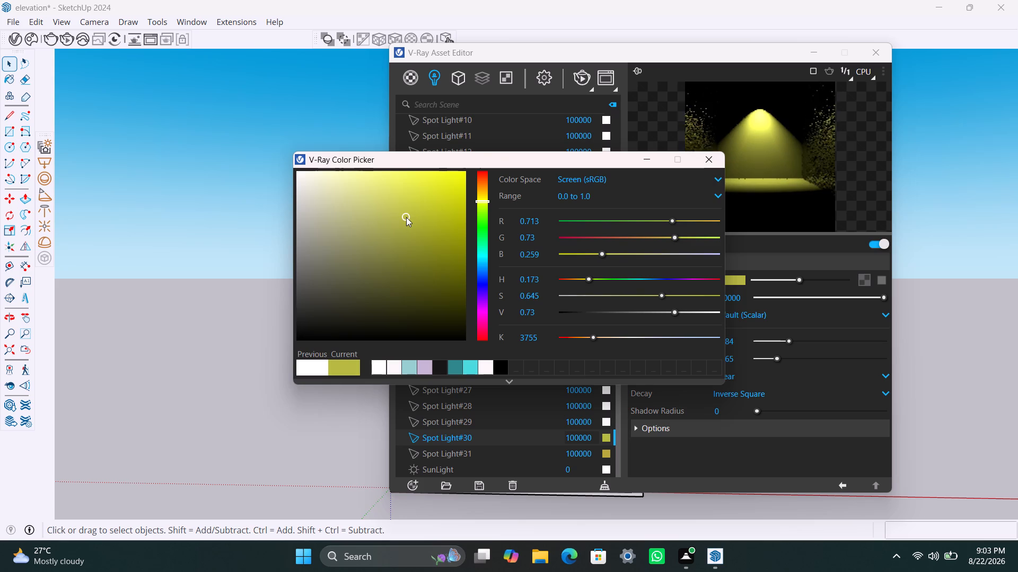
{"action": "left_click", "coordinate": [408, 233]}
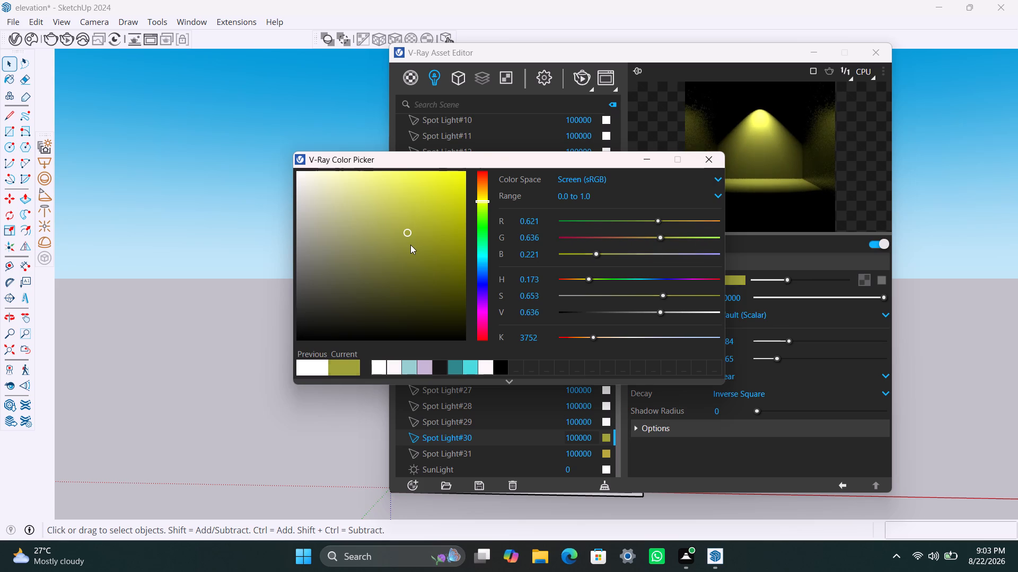
{"action": "left_click", "coordinate": [410, 245]}
{"action": "left_click", "coordinate": [431, 256]}
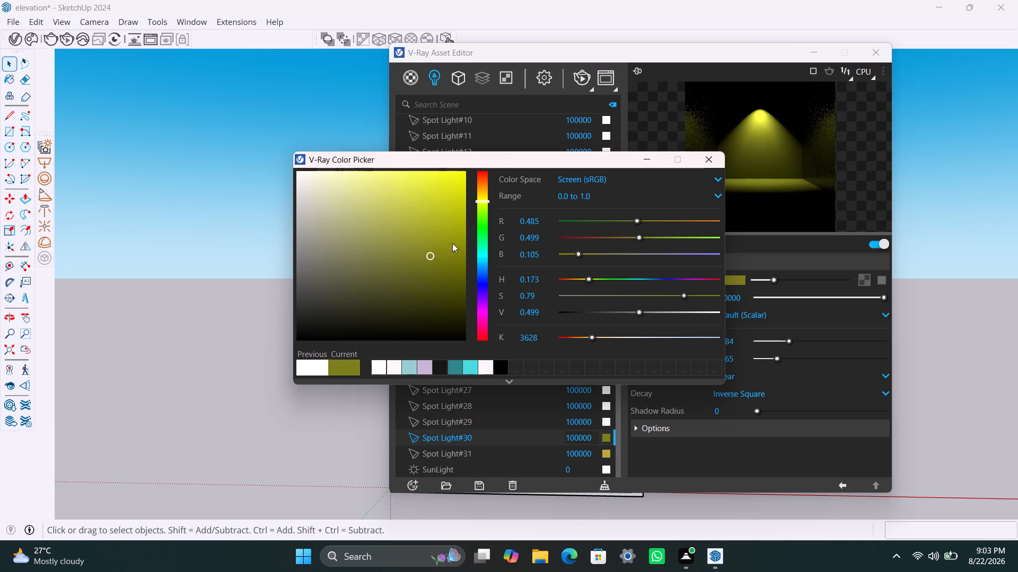
{"action": "left_click", "coordinate": [481, 194]}
{"action": "left_click", "coordinate": [421, 210]}
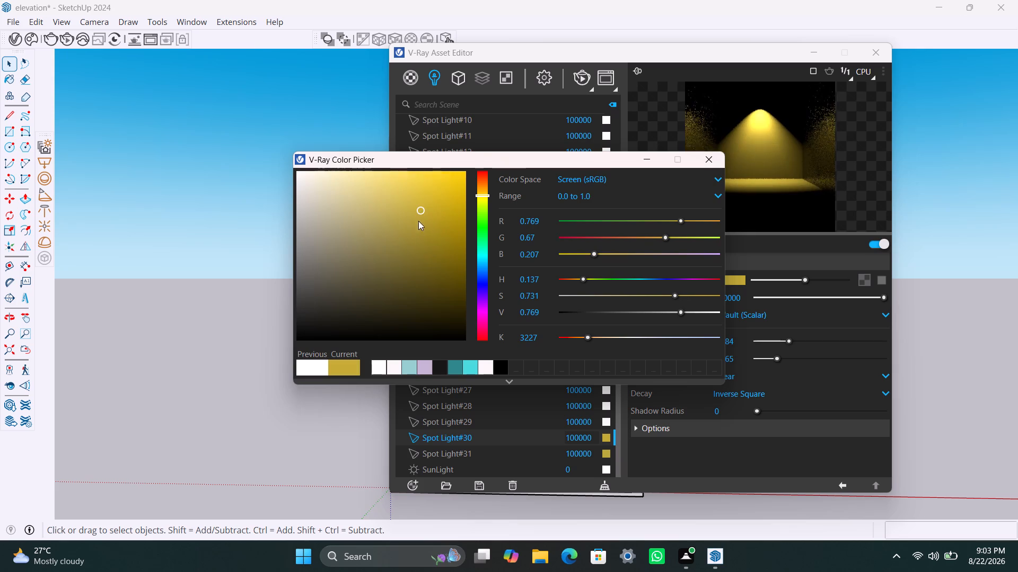
{"action": "left_click", "coordinate": [642, 157]}
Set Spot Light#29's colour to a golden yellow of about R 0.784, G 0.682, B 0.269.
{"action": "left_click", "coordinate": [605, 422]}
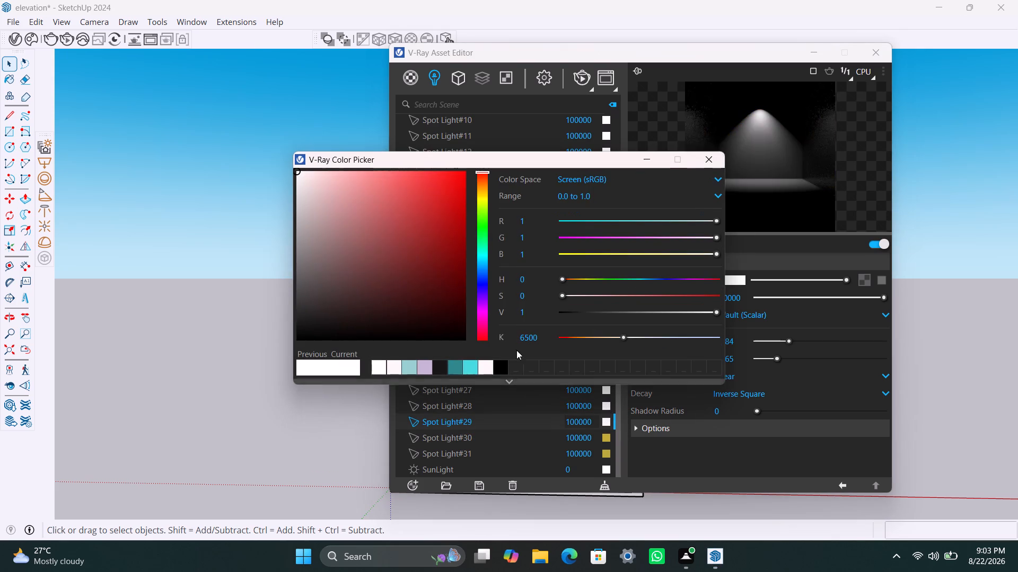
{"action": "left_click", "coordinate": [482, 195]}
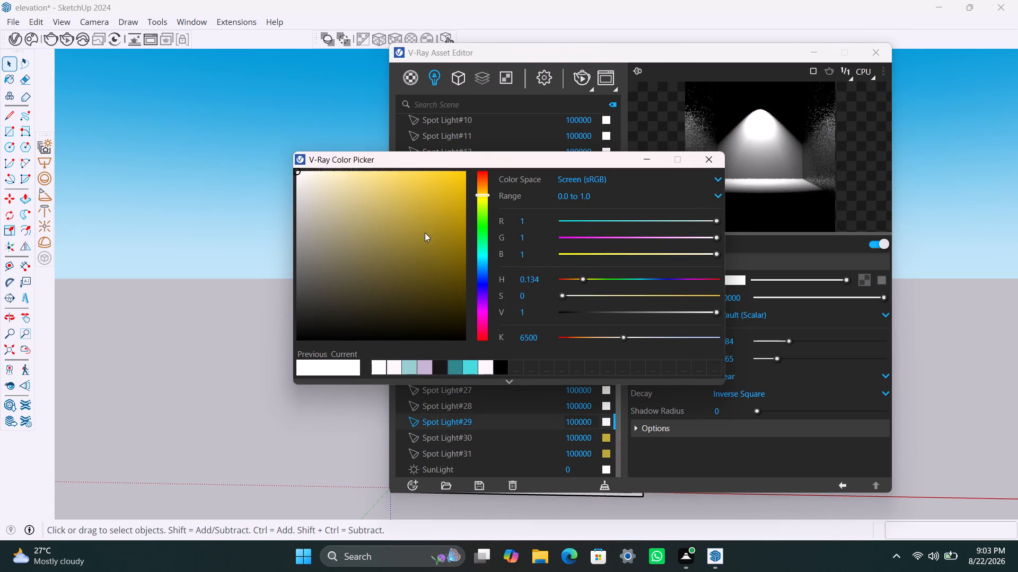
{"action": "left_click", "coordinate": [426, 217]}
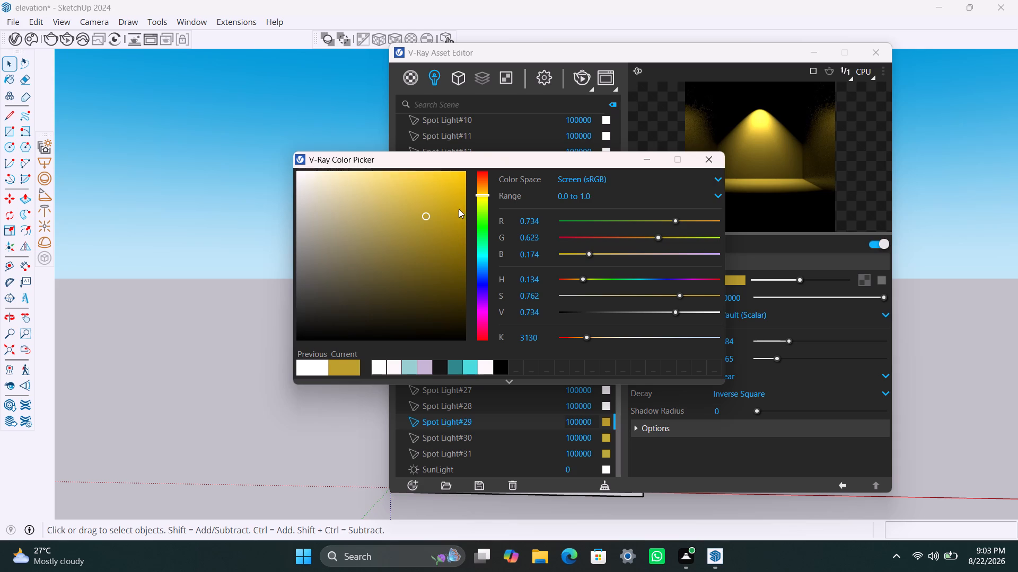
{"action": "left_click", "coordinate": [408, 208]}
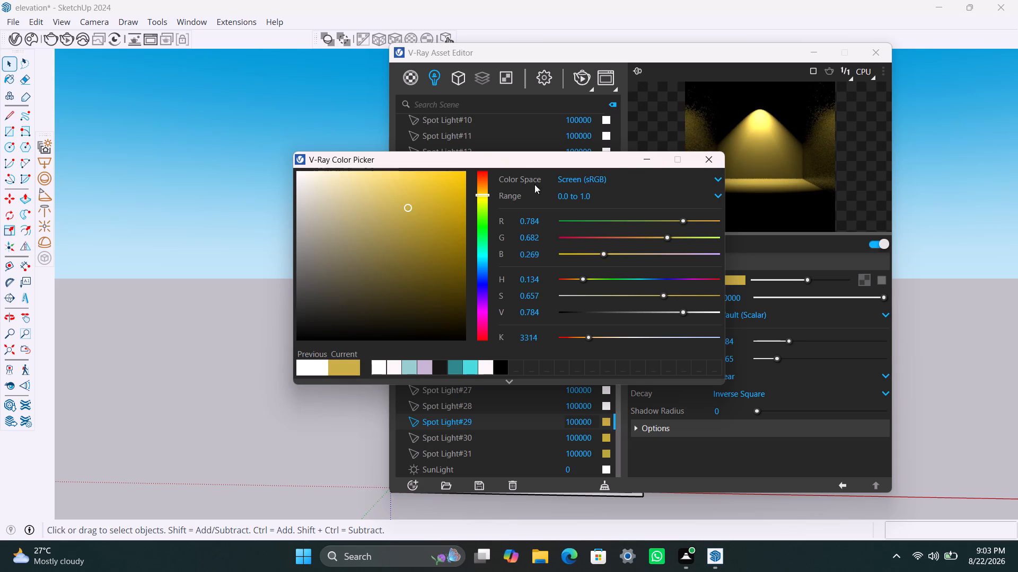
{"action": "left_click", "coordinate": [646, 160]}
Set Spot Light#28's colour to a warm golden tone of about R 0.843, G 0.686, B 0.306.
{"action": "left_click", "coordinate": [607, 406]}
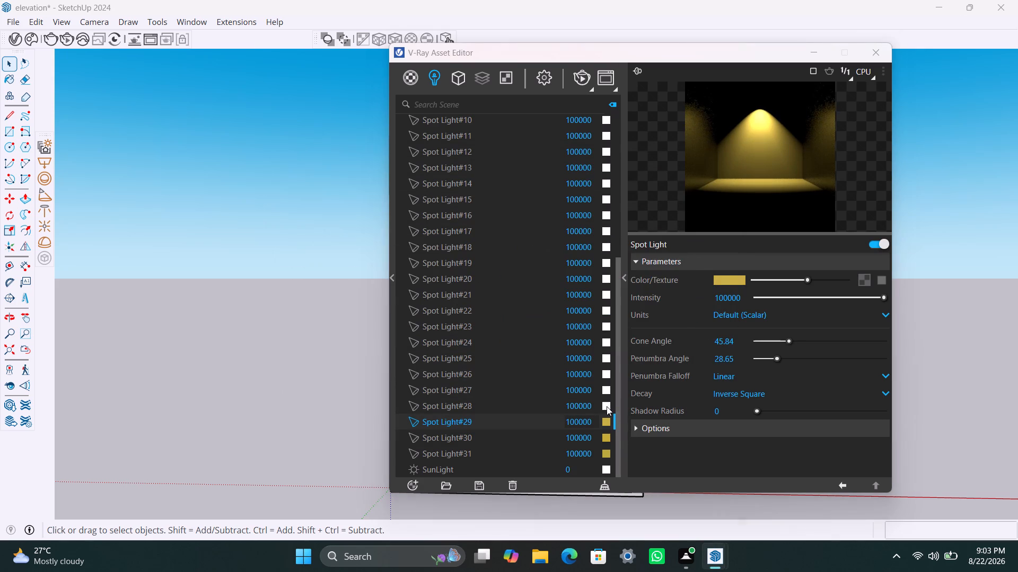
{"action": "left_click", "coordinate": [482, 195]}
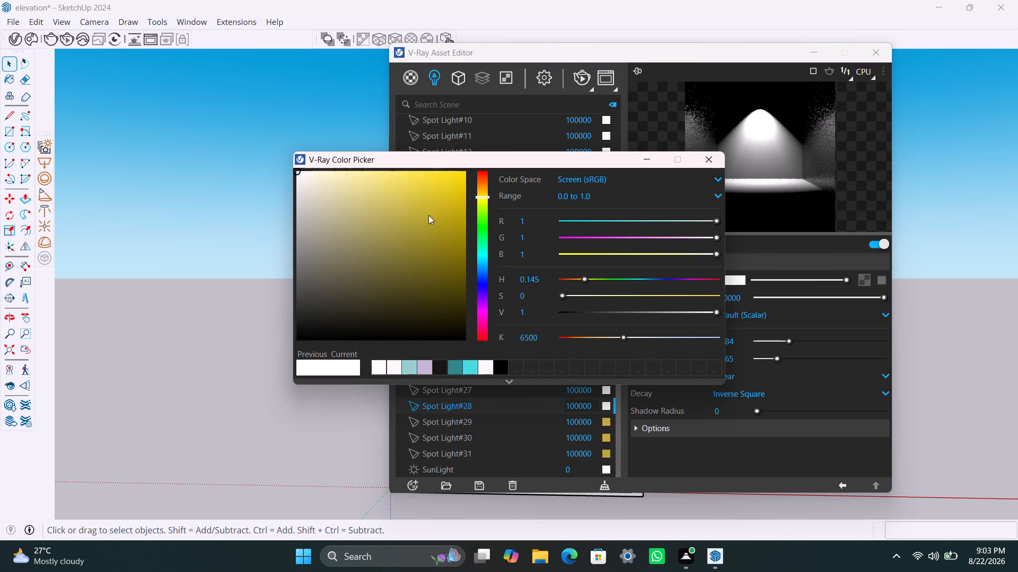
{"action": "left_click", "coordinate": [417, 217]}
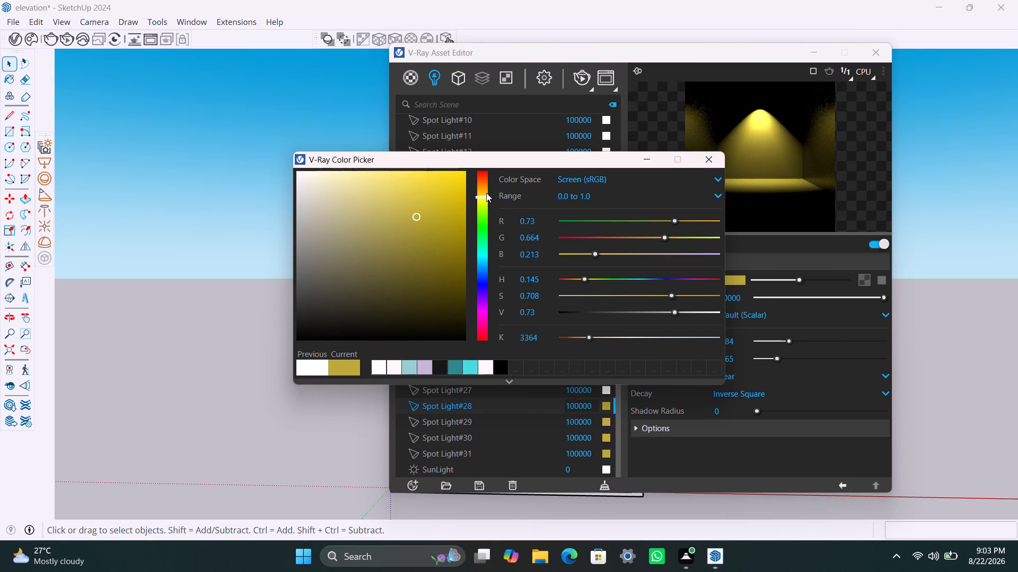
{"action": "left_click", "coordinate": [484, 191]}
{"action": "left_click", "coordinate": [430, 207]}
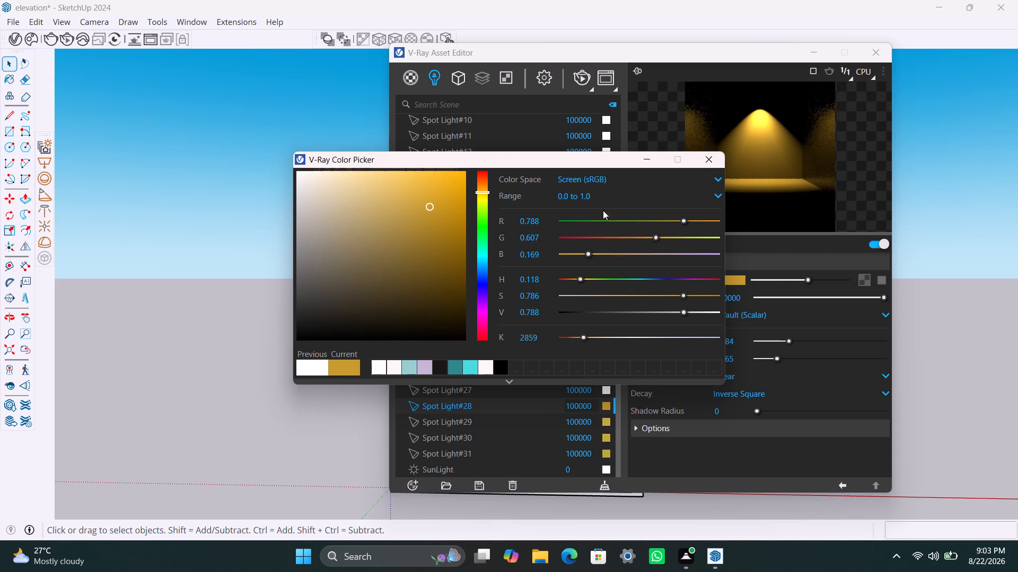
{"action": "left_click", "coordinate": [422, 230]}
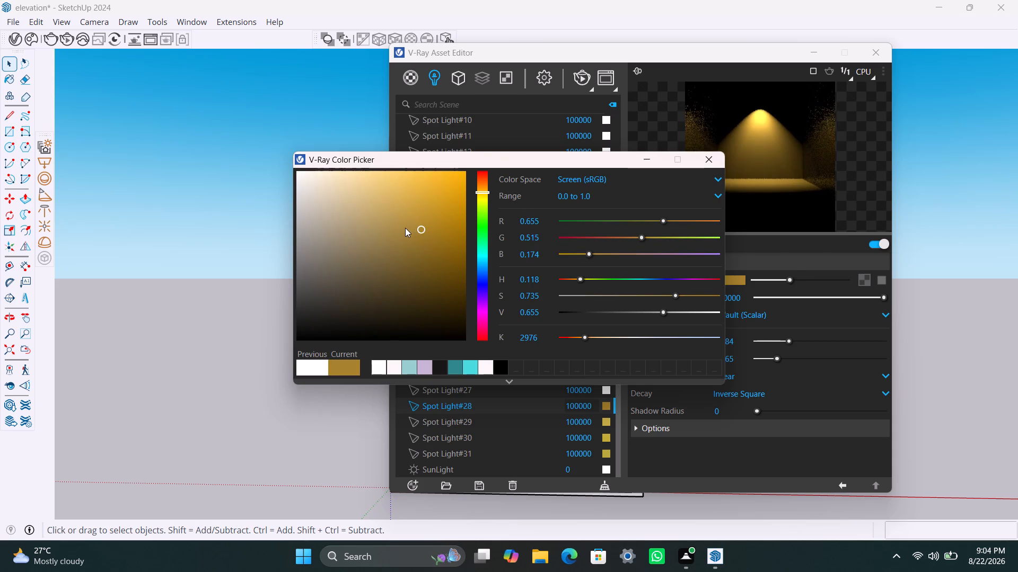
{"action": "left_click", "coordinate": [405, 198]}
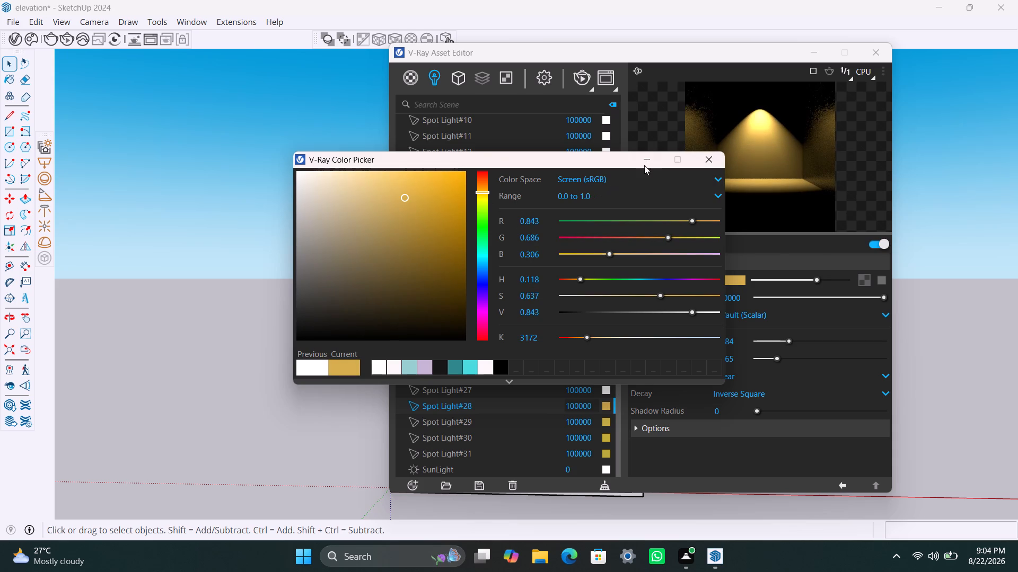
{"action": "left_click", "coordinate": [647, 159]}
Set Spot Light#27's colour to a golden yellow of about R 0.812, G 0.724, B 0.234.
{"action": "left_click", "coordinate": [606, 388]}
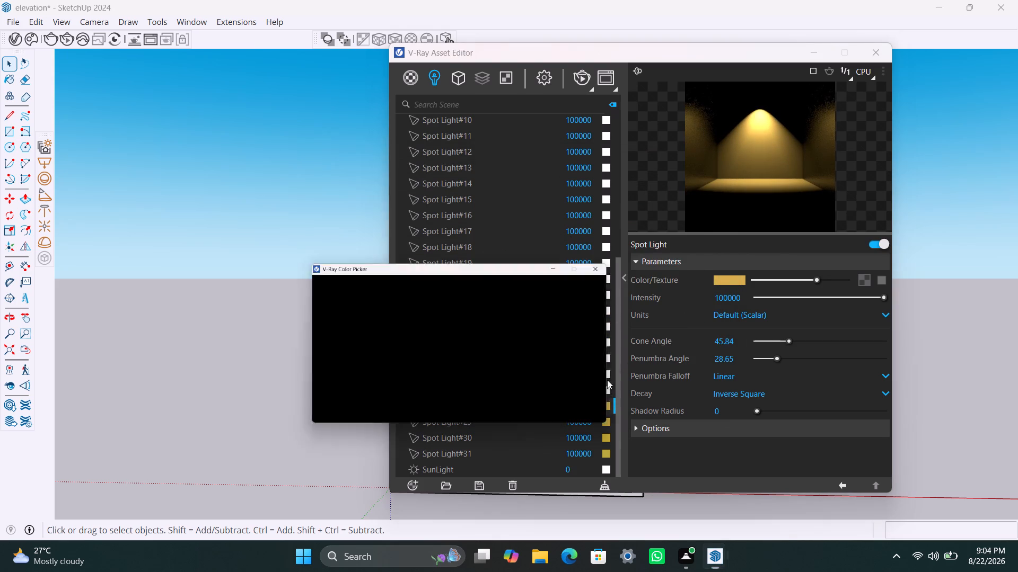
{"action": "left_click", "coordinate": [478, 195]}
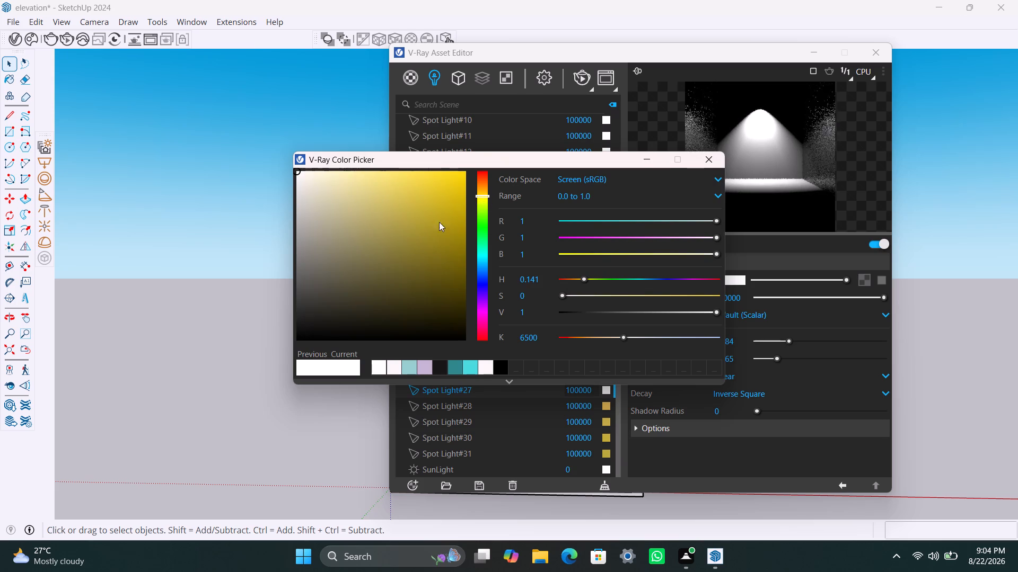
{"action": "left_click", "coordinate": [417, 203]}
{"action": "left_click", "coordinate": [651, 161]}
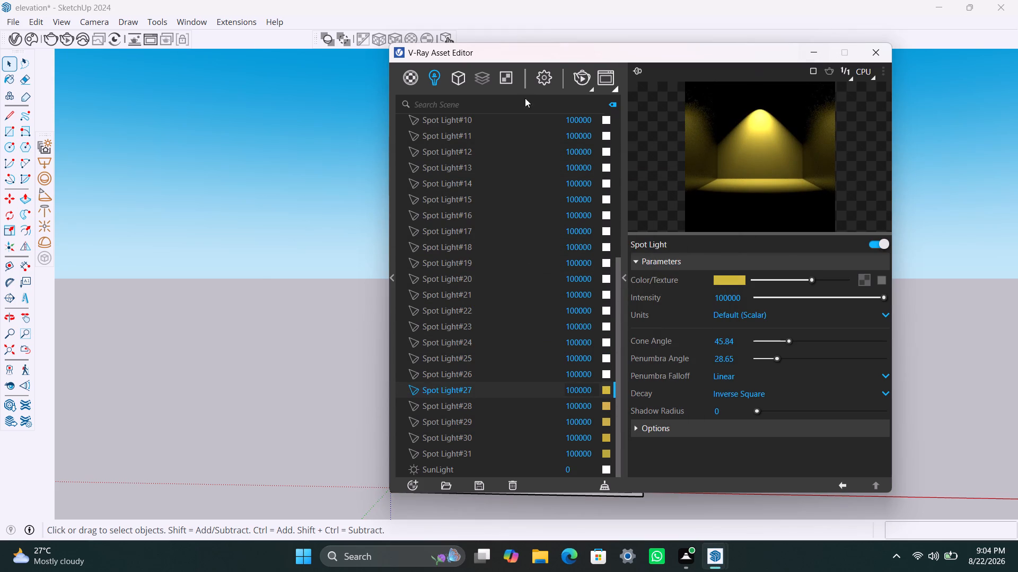
Run a test render of the elevation, examine the spotlight effect on the facade, and stop the render.
{"action": "left_click", "coordinate": [582, 77]}
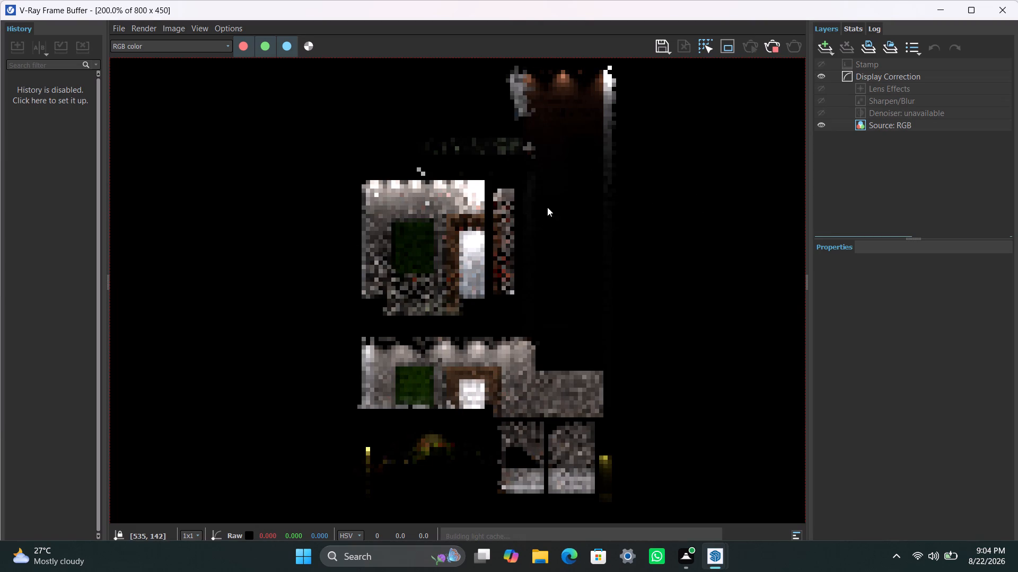
{"action": "scroll", "coordinate": [563, 299], "scroll_direction": "down", "scroll_amount": 1}
{"action": "scroll", "coordinate": [528, 324], "scroll_direction": "up", "scroll_amount": 1}
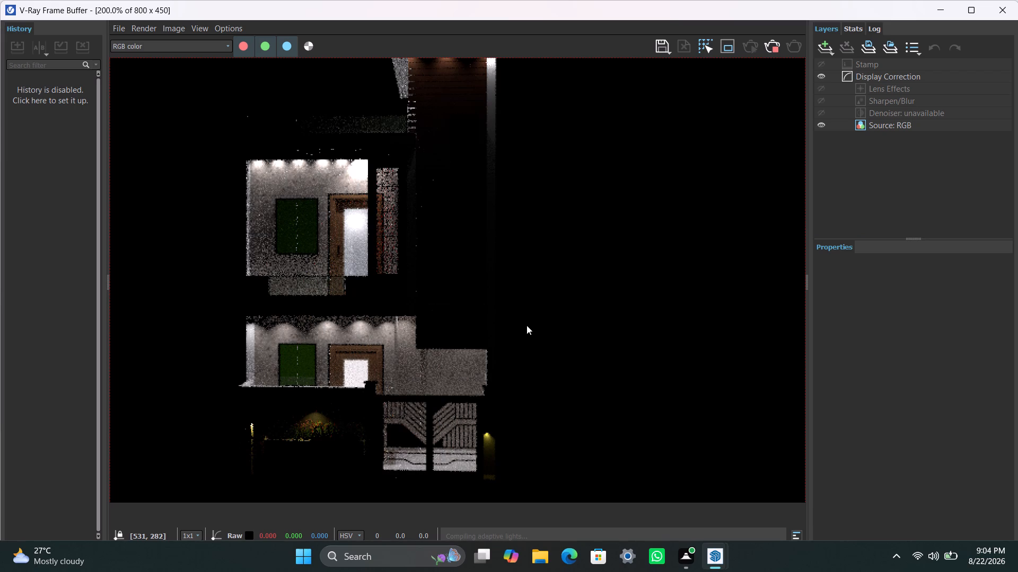
{"action": "scroll", "coordinate": [432, 312], "scroll_direction": "down", "scroll_amount": 1}
{"action": "scroll", "coordinate": [440, 272], "scroll_direction": "up", "scroll_amount": 1}
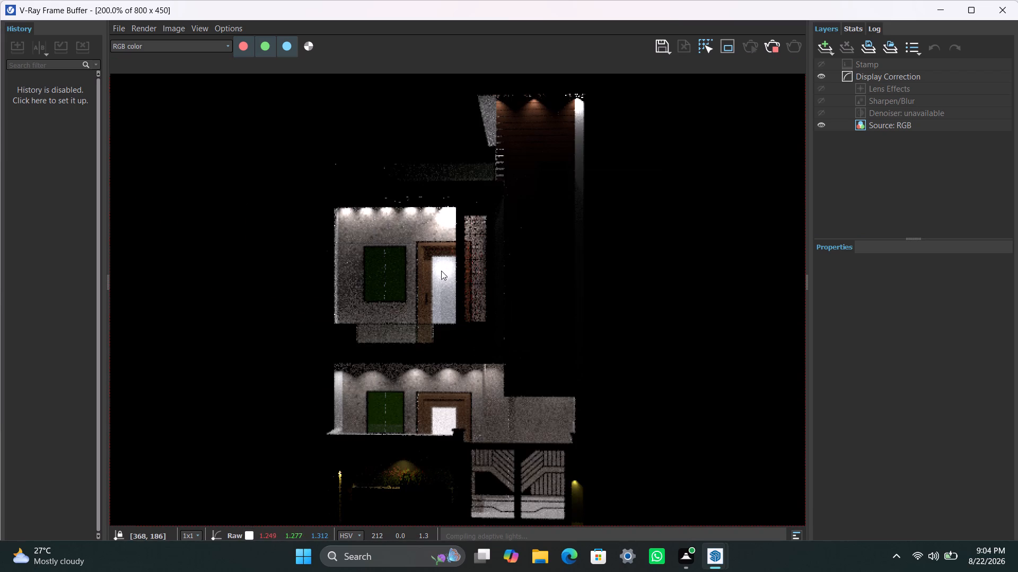
{"action": "scroll", "coordinate": [459, 238], "scroll_direction": "down", "scroll_amount": 1}
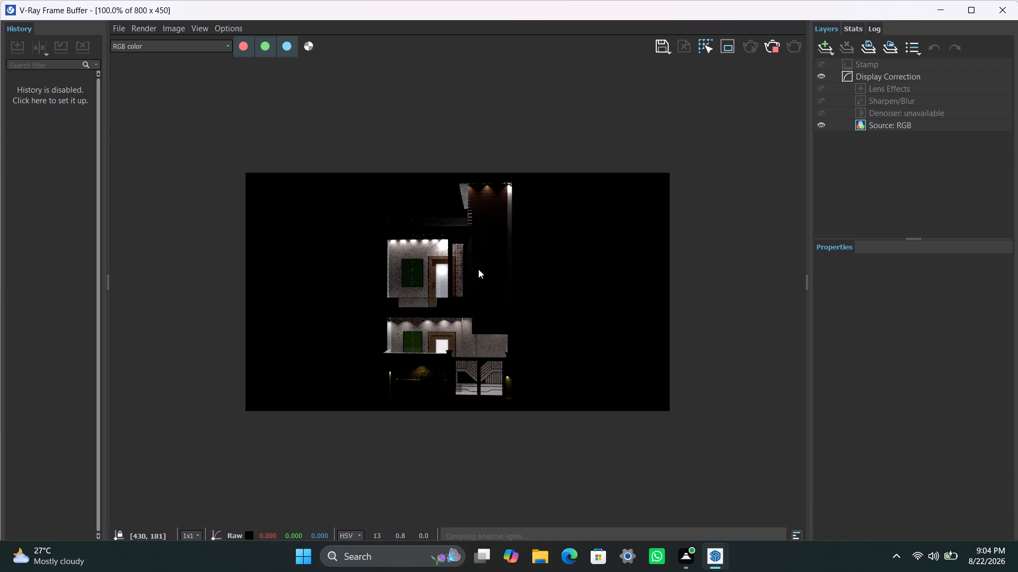
{"action": "scroll", "coordinate": [496, 263], "scroll_direction": "up", "scroll_amount": 1}
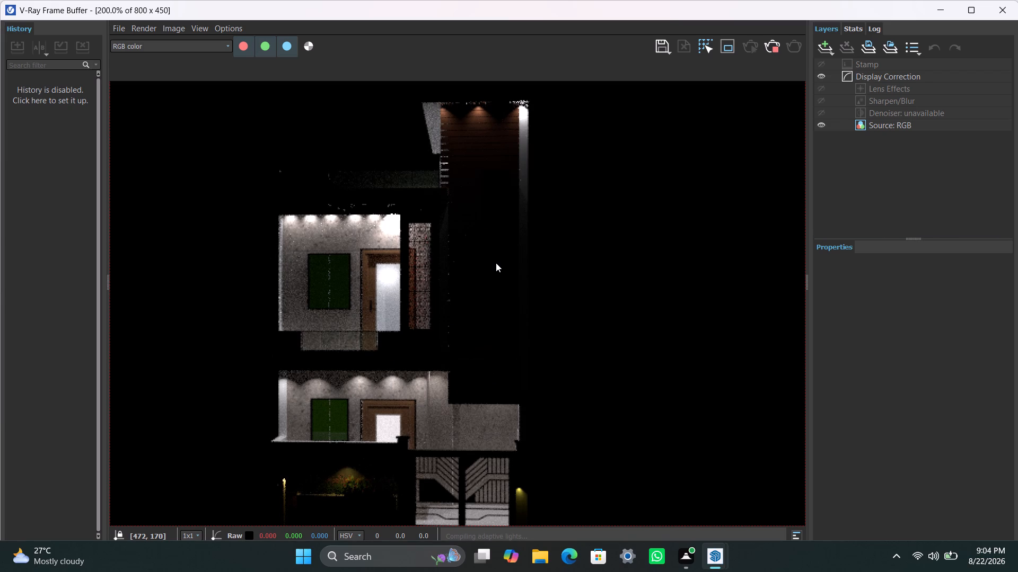
{"action": "scroll", "coordinate": [496, 263], "scroll_direction": "down", "scroll_amount": 1}
{"action": "scroll", "coordinate": [496, 263], "scroll_direction": "up", "scroll_amount": 1}
{"action": "scroll", "coordinate": [496, 263], "scroll_direction": "down", "scroll_amount": 1}
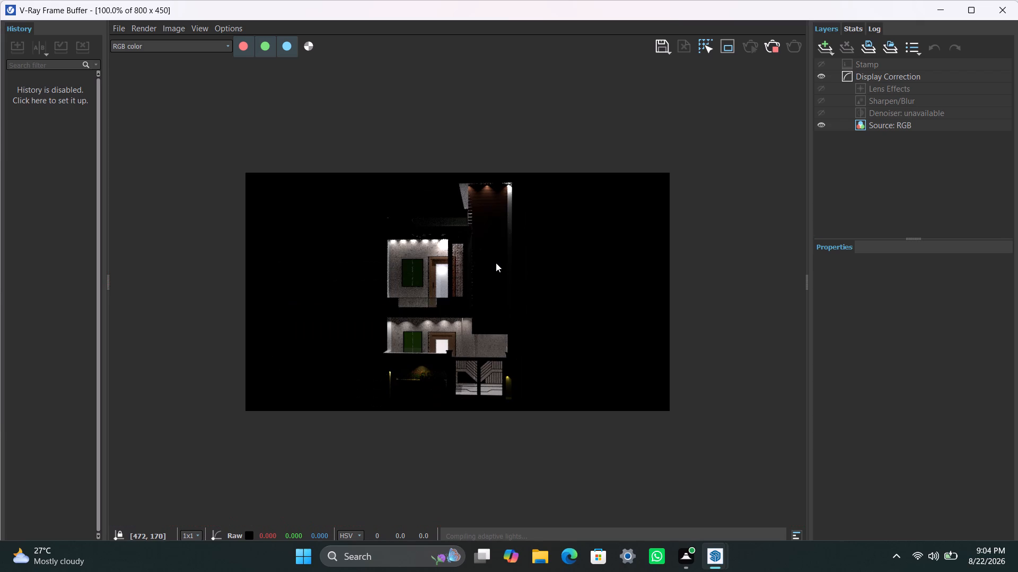
{"action": "scroll", "coordinate": [496, 263], "scroll_direction": "up", "scroll_amount": 1}
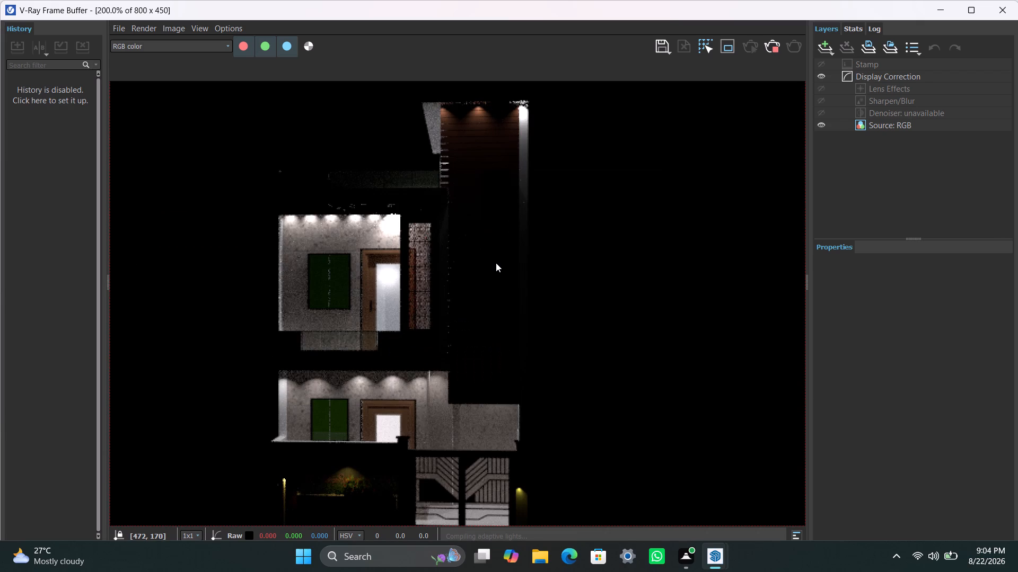
{"action": "scroll", "coordinate": [496, 263], "scroll_direction": "down", "scroll_amount": 1}
{"action": "scroll", "coordinate": [496, 263], "scroll_direction": "up", "scroll_amount": 1}
{"action": "left_click", "coordinate": [776, 48]}
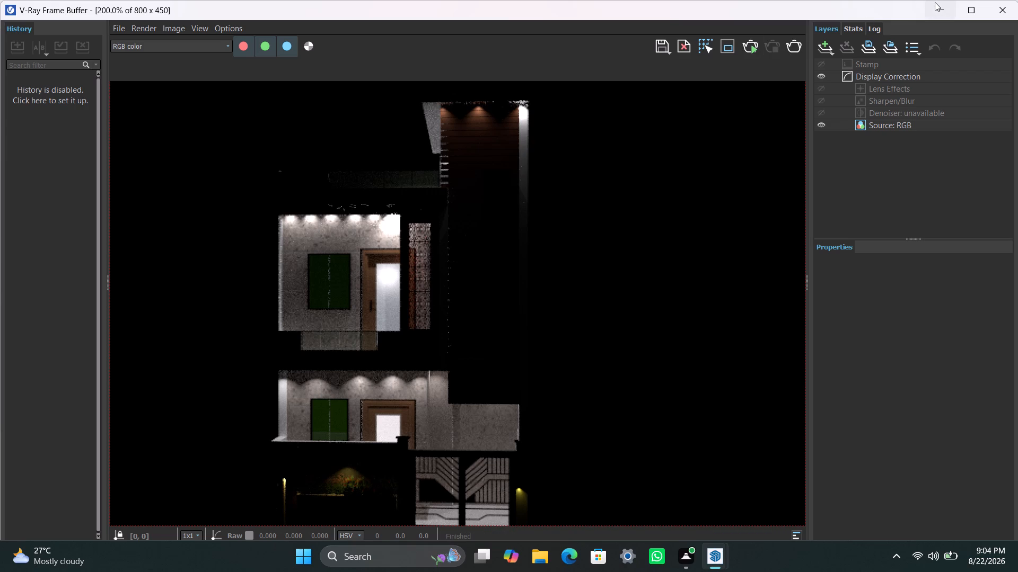
{"action": "left_click", "coordinate": [935, 5]}
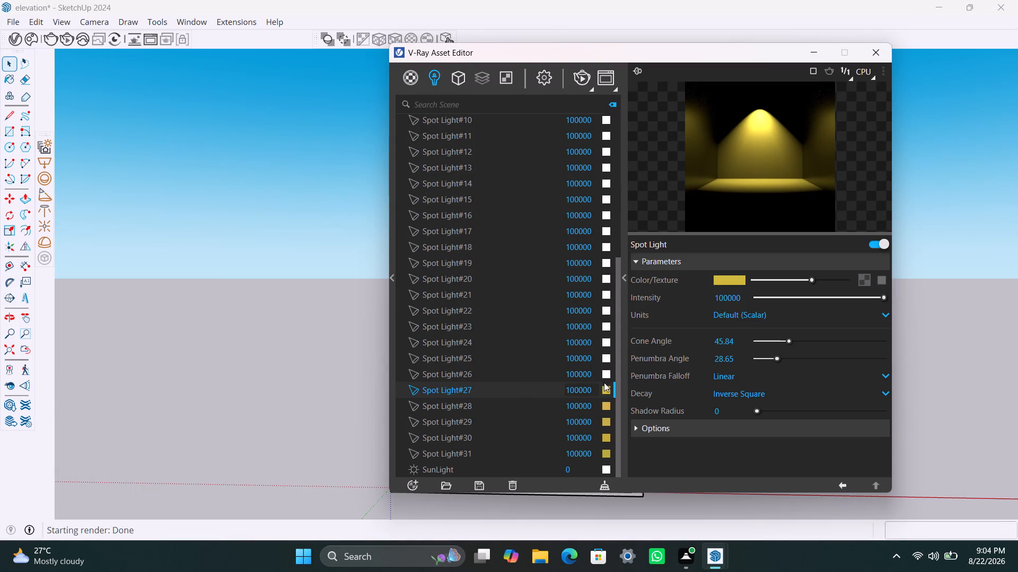
Undo the last five intensity changes, covering Spot Light#31 back through Spot Light#27.
{"action": "key", "text": "ctrl+z"}
{"action": "key", "text": "ctrl+z"}
{"action": "key", "text": "ctrl+z"}
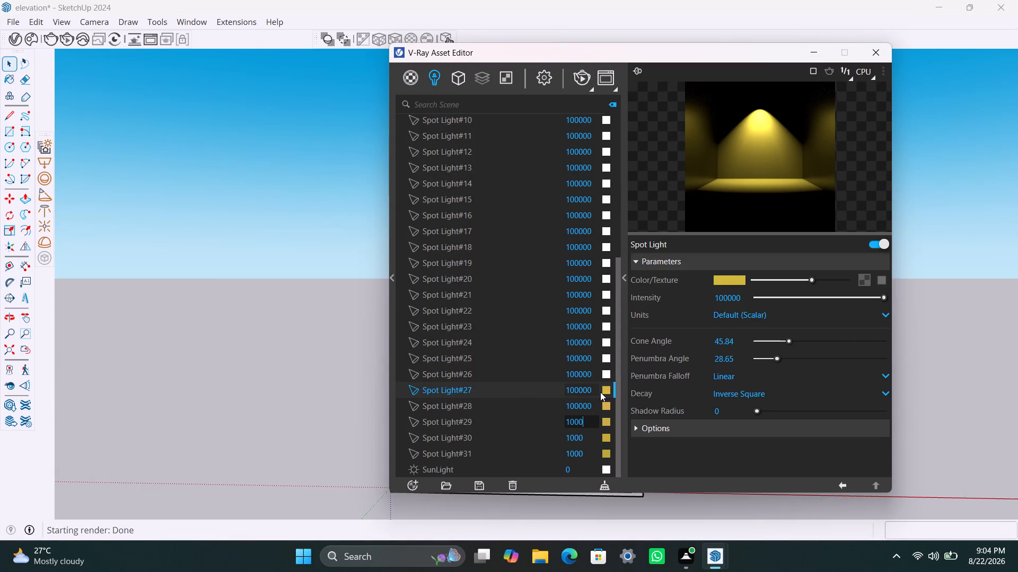
{"action": "key", "text": "ctrl+z"}
{"action": "key", "text": "ctrl+z"}
Replace the golden colours of Spot Light#27, Spot Light#28 and Spot Light#29 with near-white saved swatches.
{"action": "left_click", "coordinate": [603, 392]}
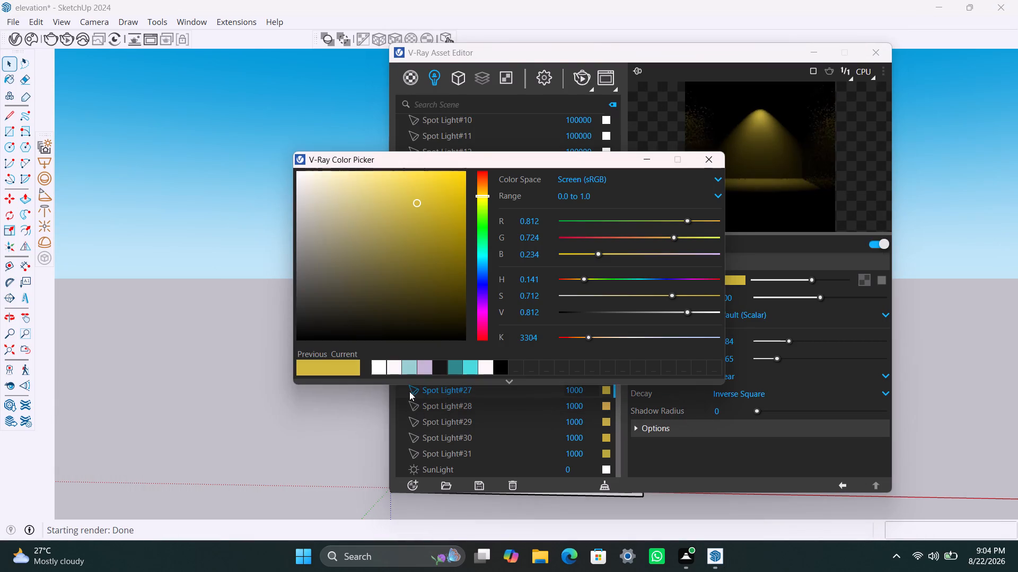
{"action": "left_click", "coordinate": [487, 369]}
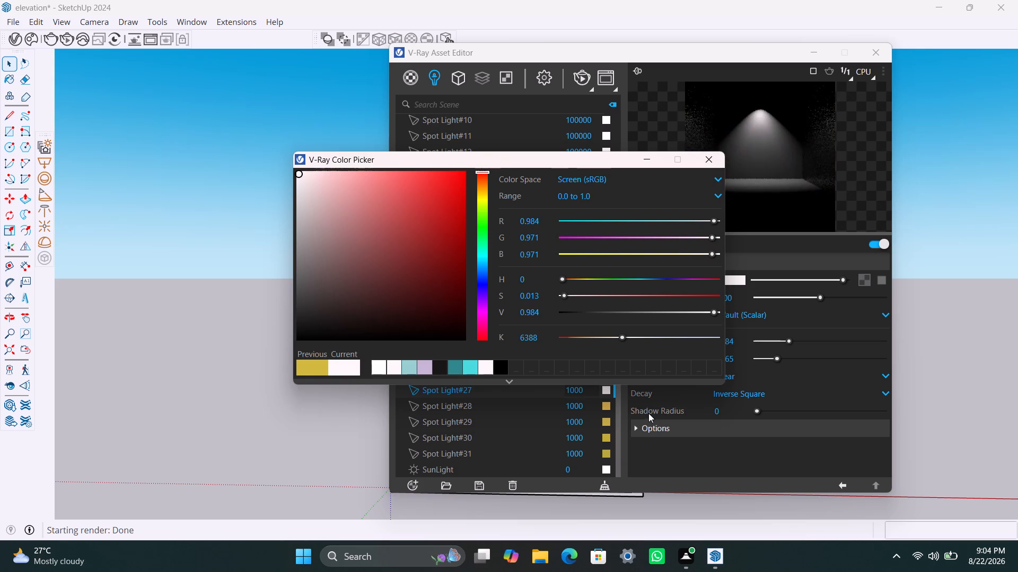
{"action": "left_click", "coordinate": [608, 403]}
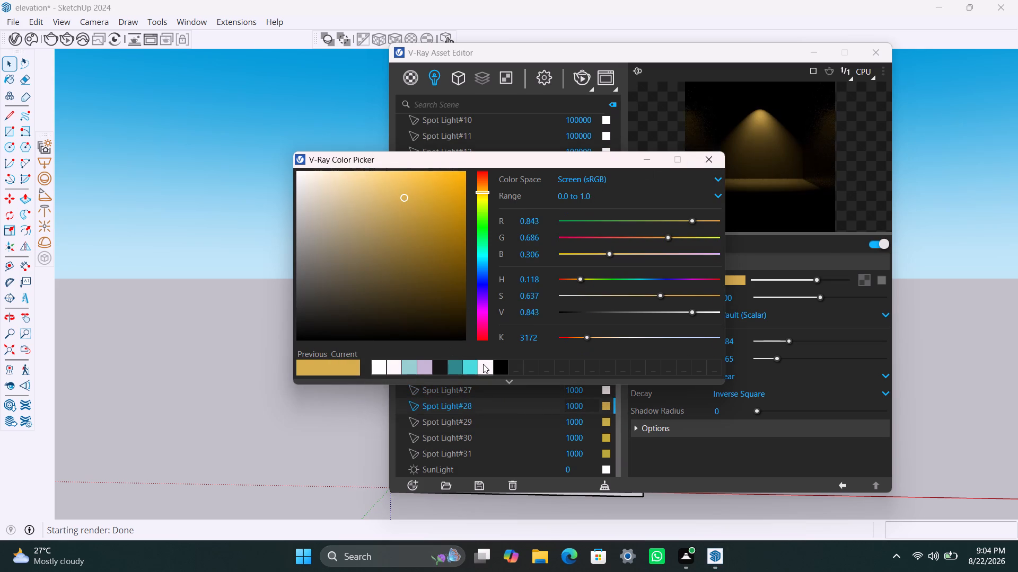
{"action": "left_click", "coordinate": [483, 364]}
{"action": "left_click", "coordinate": [608, 422]}
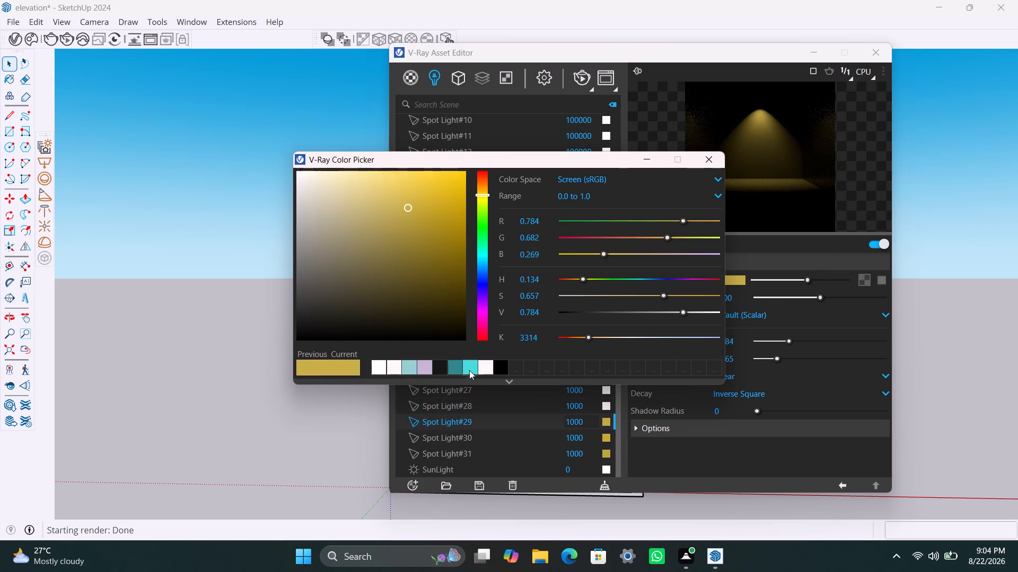
{"action": "left_click", "coordinate": [391, 369]}
Set the colour of Spot Light#28, Spot Light#27 and Spot Light#30 to pure white (R 1, G 1, B 1).
{"action": "left_click", "coordinate": [606, 404]}
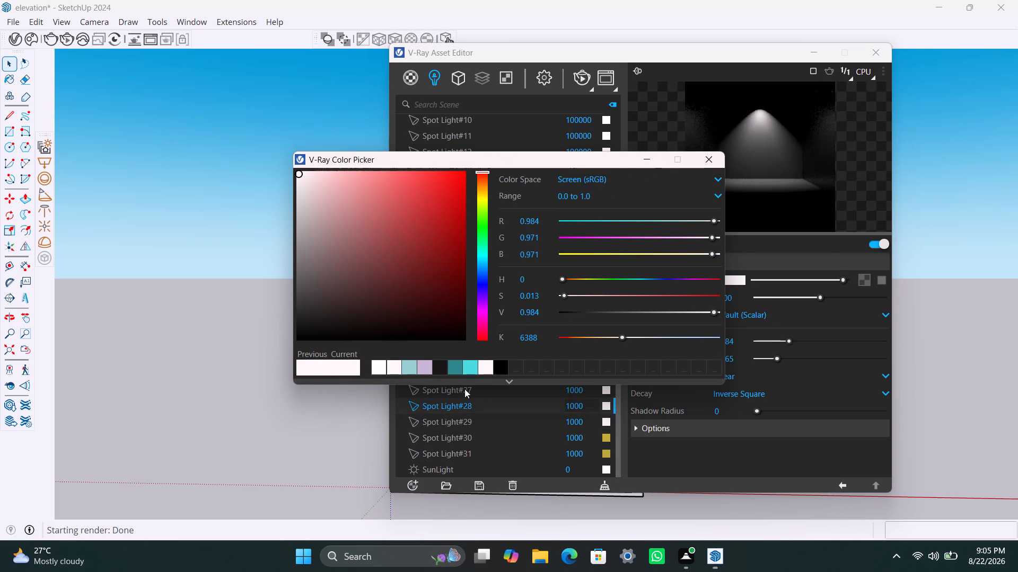
{"action": "left_click", "coordinate": [397, 364]}
{"action": "left_click", "coordinate": [380, 367]}
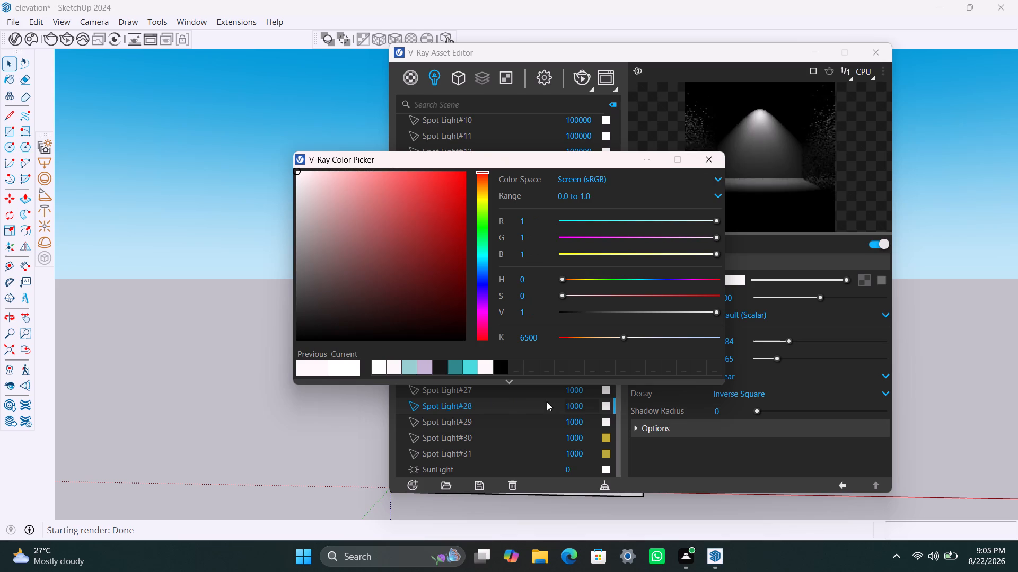
{"action": "left_click", "coordinate": [345, 366]}
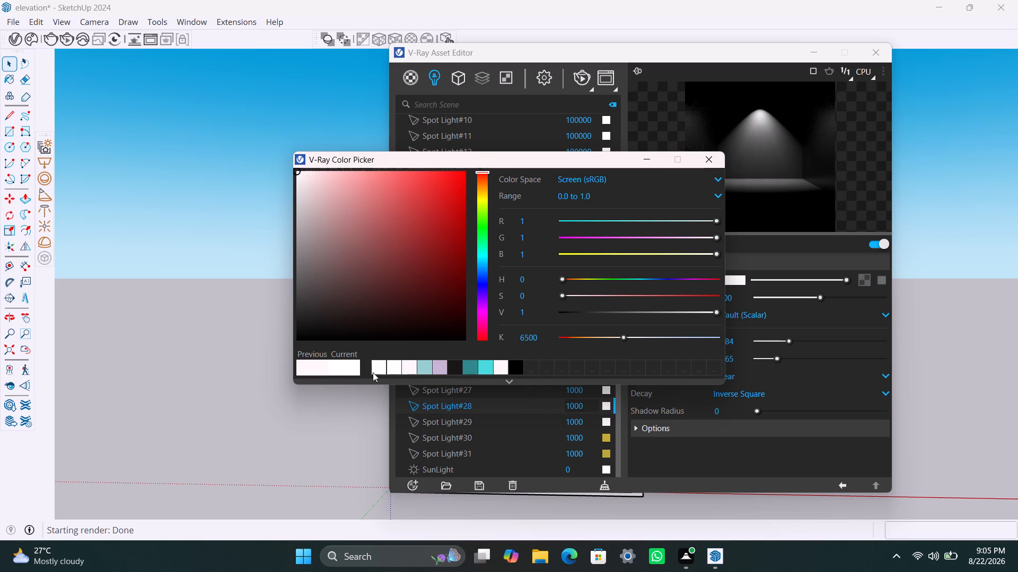
{"action": "left_click", "coordinate": [608, 392]}
{"action": "left_click", "coordinate": [408, 367]}
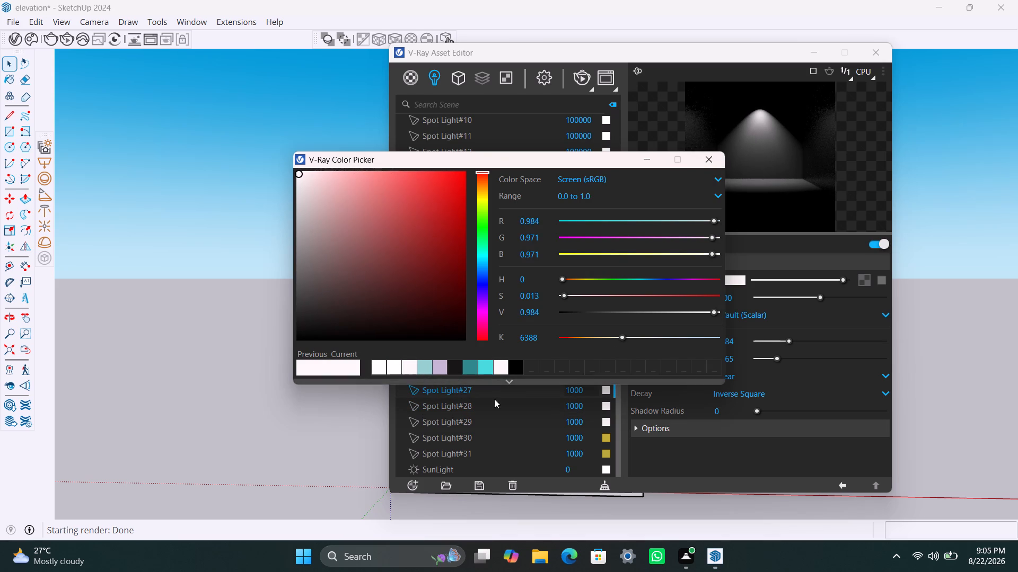
{"action": "left_click", "coordinate": [378, 366]}
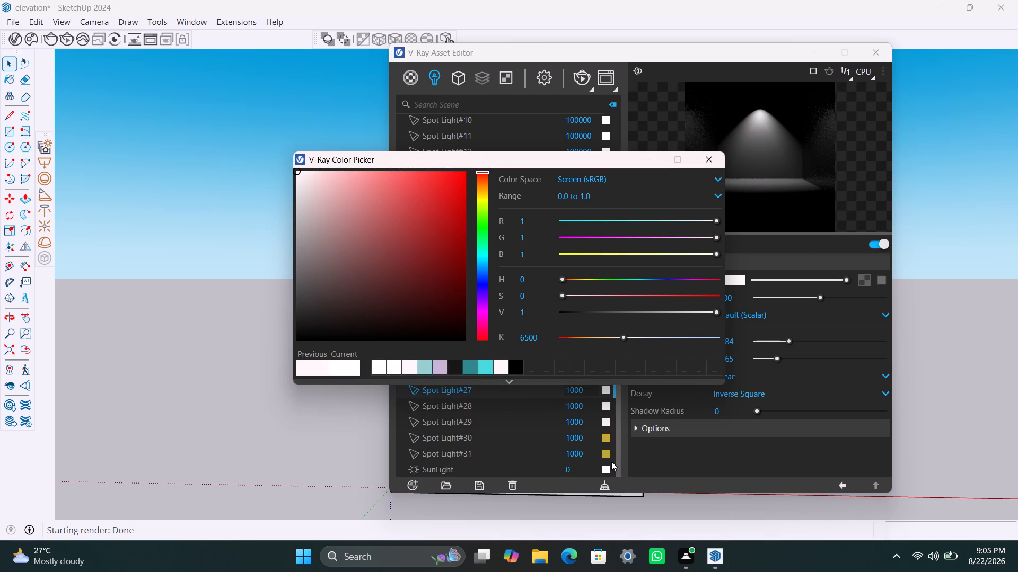
{"action": "left_click", "coordinate": [604, 440]}
{"action": "left_click", "coordinate": [382, 371]}
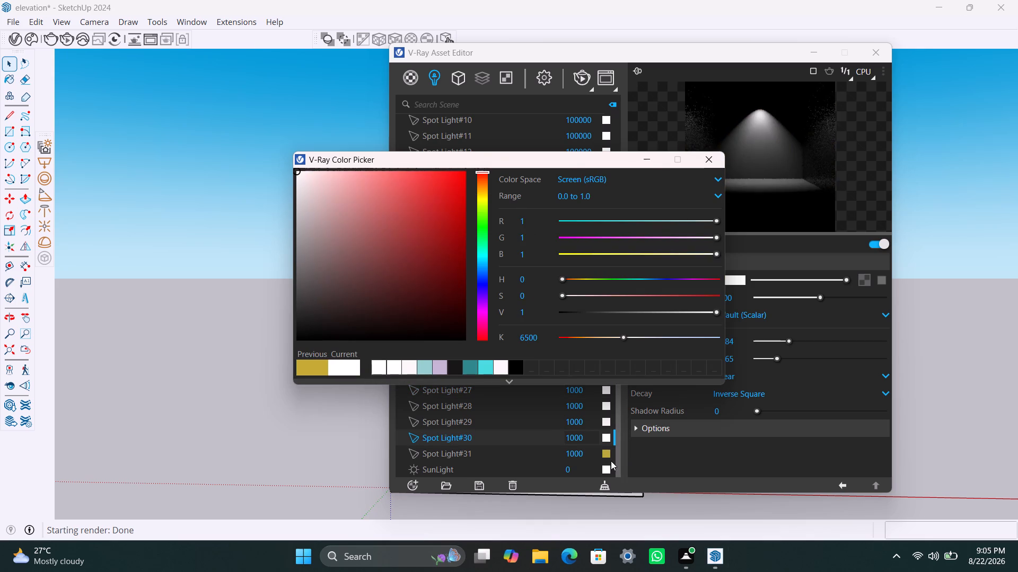
Replace the golden colour of Spot Light#31 with the pure white saved swatch.
{"action": "left_click", "coordinate": [607, 455]}
{"action": "left_click", "coordinate": [381, 373]}
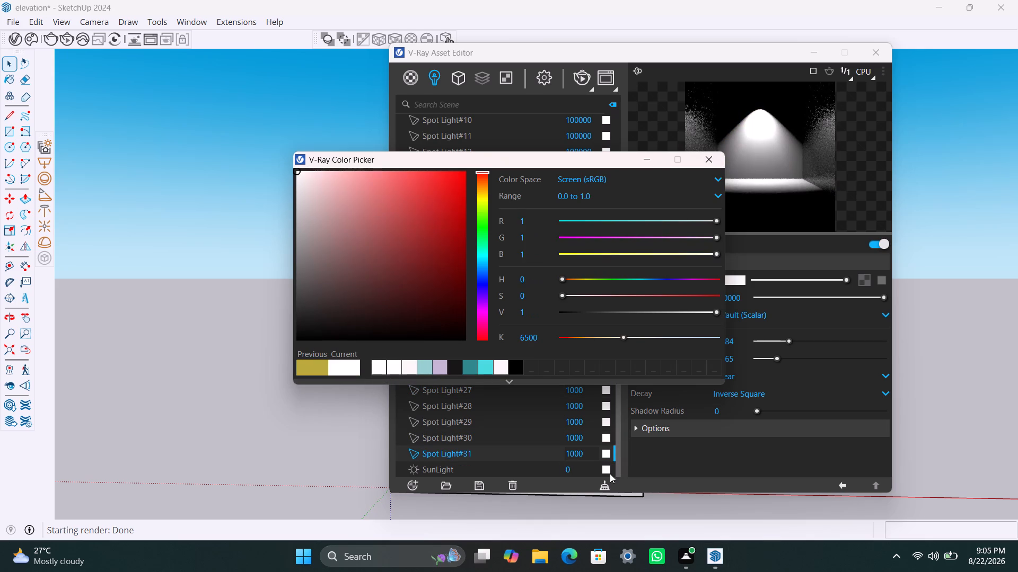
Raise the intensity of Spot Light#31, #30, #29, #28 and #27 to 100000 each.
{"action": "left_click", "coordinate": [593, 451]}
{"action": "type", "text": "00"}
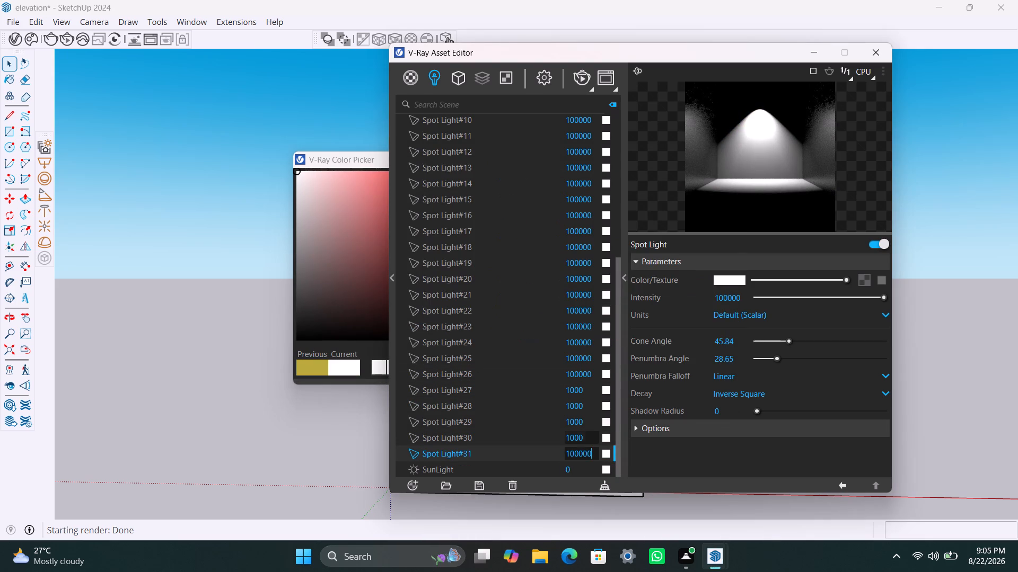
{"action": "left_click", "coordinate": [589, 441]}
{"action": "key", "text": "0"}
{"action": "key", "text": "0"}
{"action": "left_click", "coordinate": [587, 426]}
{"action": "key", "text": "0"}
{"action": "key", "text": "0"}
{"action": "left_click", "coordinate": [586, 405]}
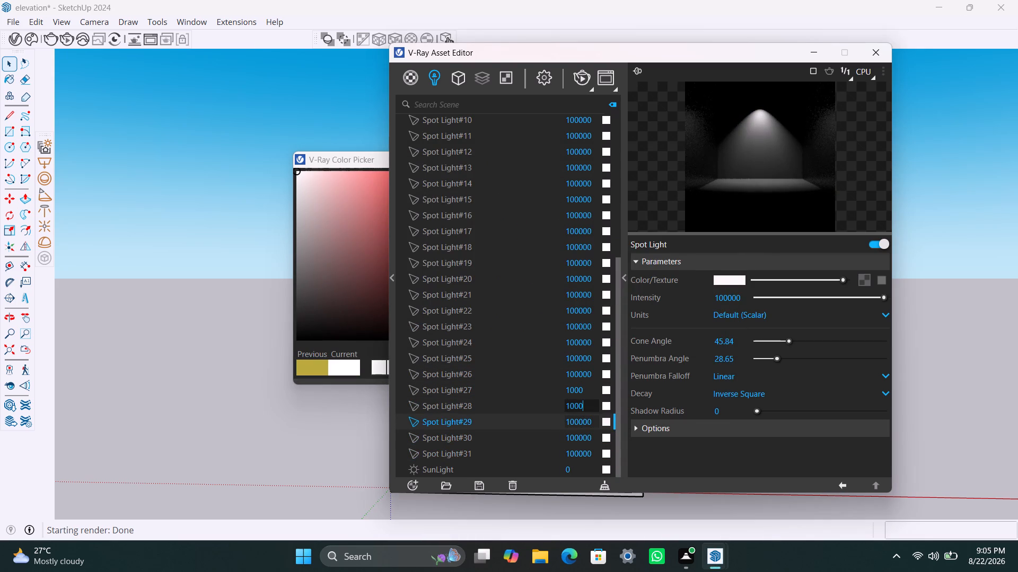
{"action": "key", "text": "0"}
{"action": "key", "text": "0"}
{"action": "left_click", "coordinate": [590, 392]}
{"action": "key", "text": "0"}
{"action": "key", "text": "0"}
Set the intensity of Spot Light#26 through Spot Light#31 to 1000000 each.
{"action": "left_click", "coordinate": [595, 435]}
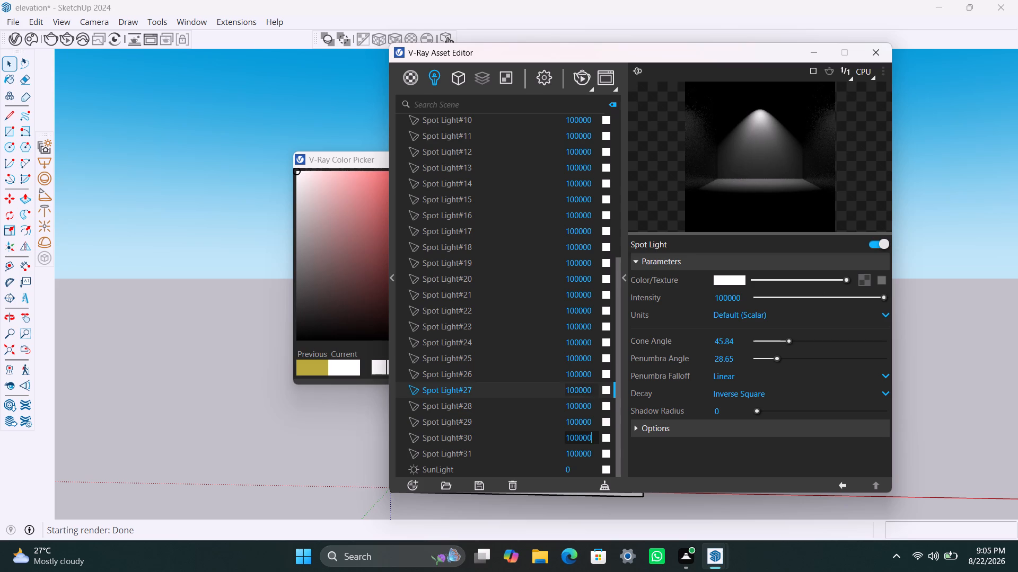
{"action": "key", "text": "0"}
{"action": "left_click", "coordinate": [593, 450]}
{"action": "key", "text": "0"}
{"action": "left_click", "coordinate": [597, 425]}
{"action": "key", "text": "0"}
{"action": "left_click", "coordinate": [595, 406]}
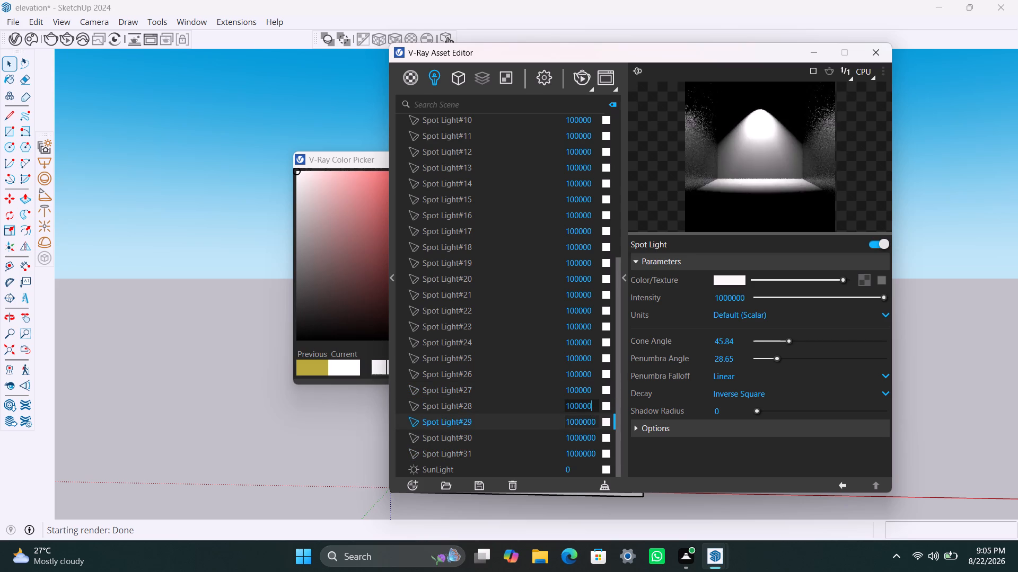
{"action": "key", "text": "0"}
{"action": "left_click", "coordinate": [594, 393]}
{"action": "key", "text": "0"}
{"action": "left_click", "coordinate": [592, 378]}
{"action": "key", "text": "0"}
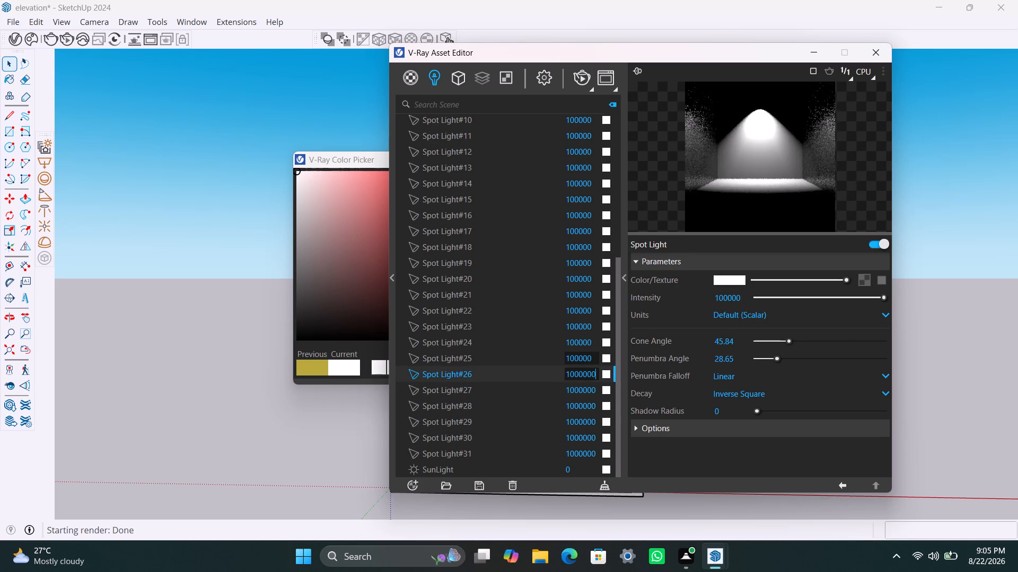
Set the intensity of Spot Light#25 down through Spot Light#20 to 1000000 each.
{"action": "left_click", "coordinate": [592, 359]}
{"action": "key", "text": "0"}
{"action": "left_click", "coordinate": [596, 344]}
{"action": "key", "text": "0"}
{"action": "left_click", "coordinate": [594, 327]}
{"action": "key", "text": "0"}
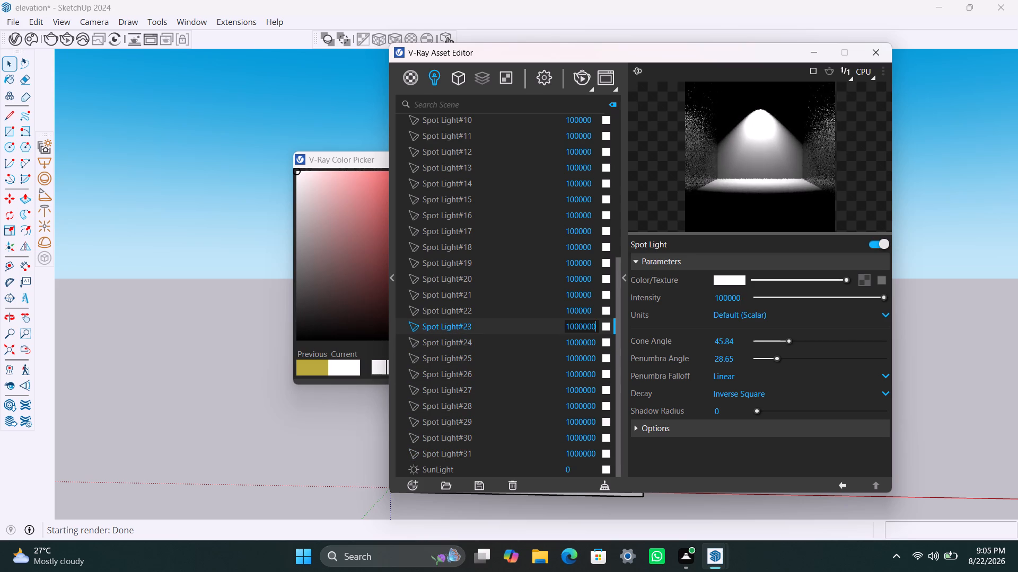
{"action": "left_click", "coordinate": [593, 316]}
{"action": "key", "text": "0"}
{"action": "left_click", "coordinate": [598, 294]}
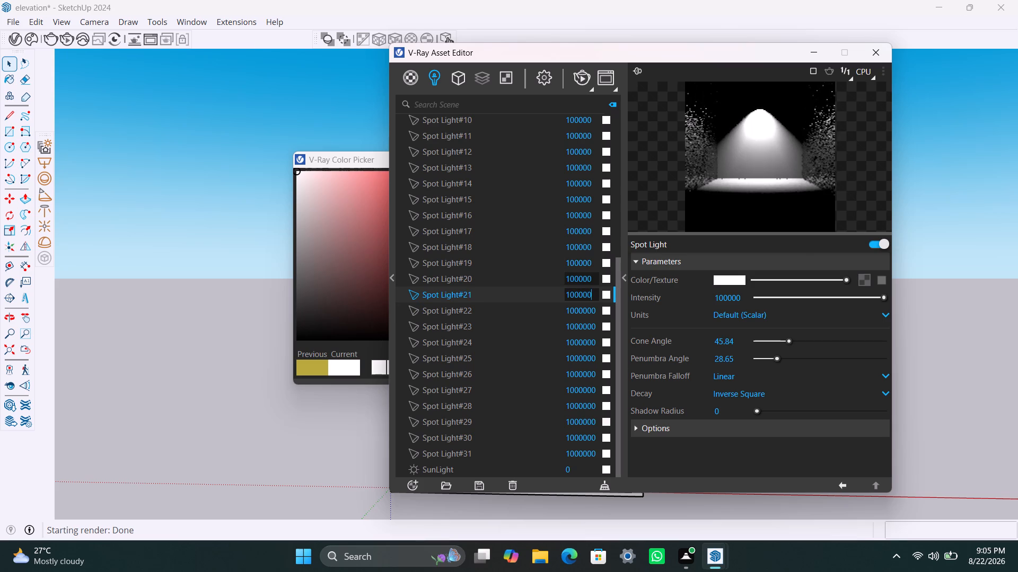
{"action": "key", "text": "0"}
{"action": "left_click", "coordinate": [597, 281]}
{"action": "key", "text": "0"}
Set the intensity of Spot Light#19 down through Spot Light#14 to 1000000 each.
{"action": "left_click", "coordinate": [593, 263]}
{"action": "key", "text": "0"}
{"action": "left_click", "coordinate": [594, 251]}
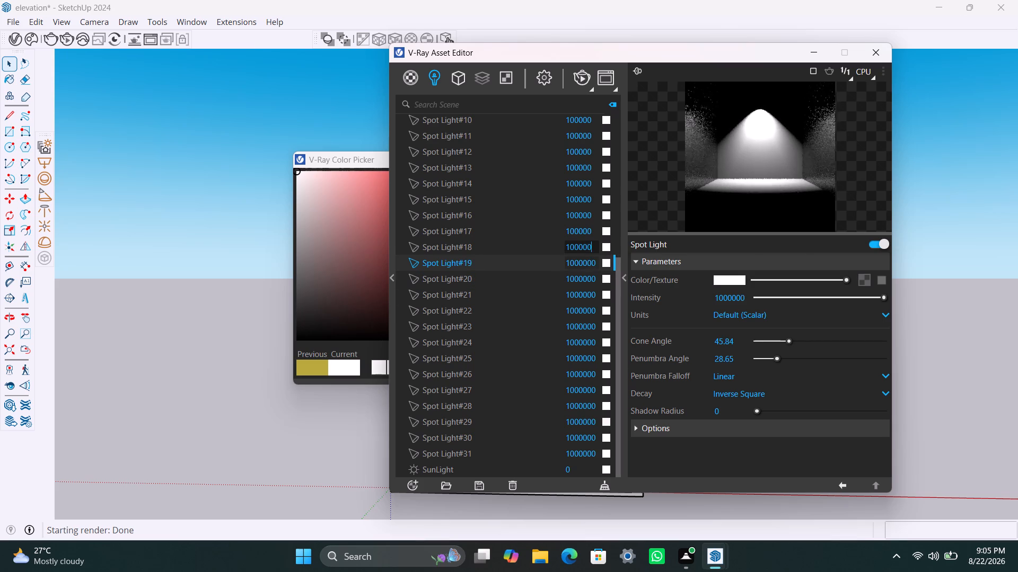
{"action": "key", "text": "0"}
{"action": "left_click", "coordinate": [594, 234]}
{"action": "key", "text": "0"}
{"action": "left_click", "coordinate": [595, 218]}
{"action": "key", "text": "0"}
{"action": "left_click", "coordinate": [595, 201]}
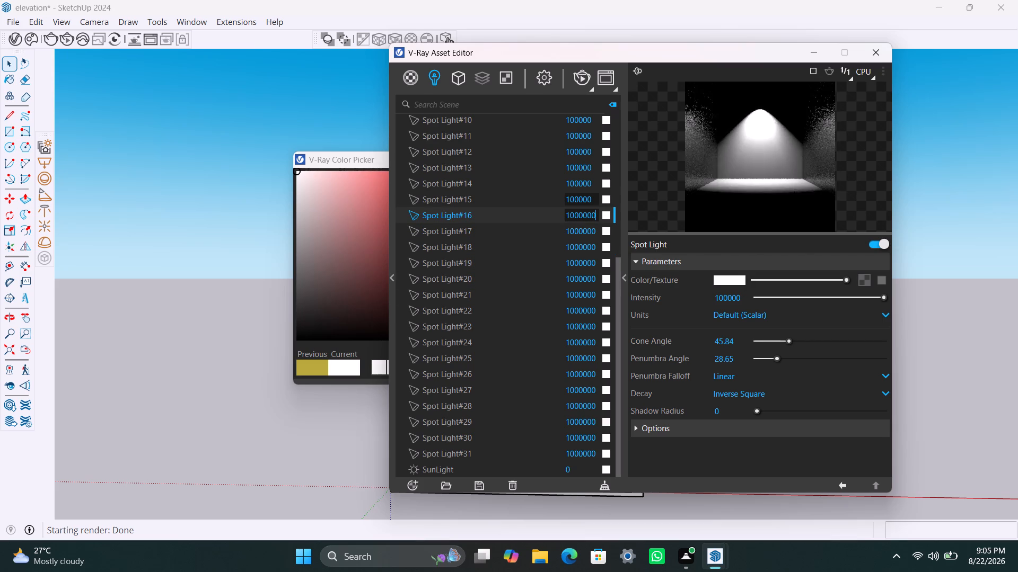
{"action": "key", "text": "0"}
{"action": "left_click", "coordinate": [593, 182]}
{"action": "key", "text": "0"}
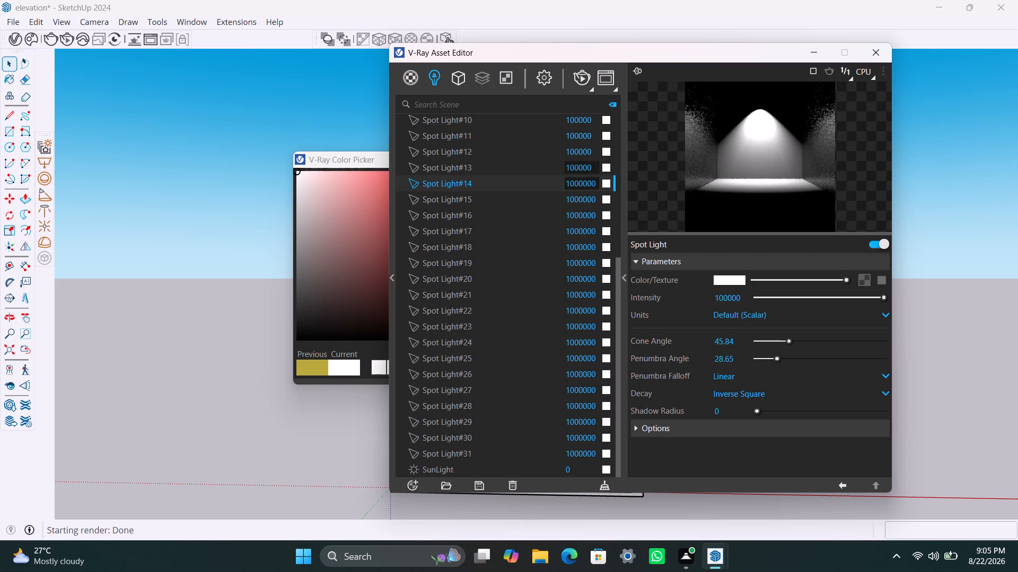
Set the intensity of Spot Light#13 down through Spot Light#9 to 1000000 each.
{"action": "left_click", "coordinate": [591, 168]}
{"action": "key", "text": "0"}
{"action": "left_click", "coordinate": [594, 154]}
{"action": "key", "text": "0"}
{"action": "left_click", "coordinate": [592, 136]}
{"action": "key", "text": "0"}
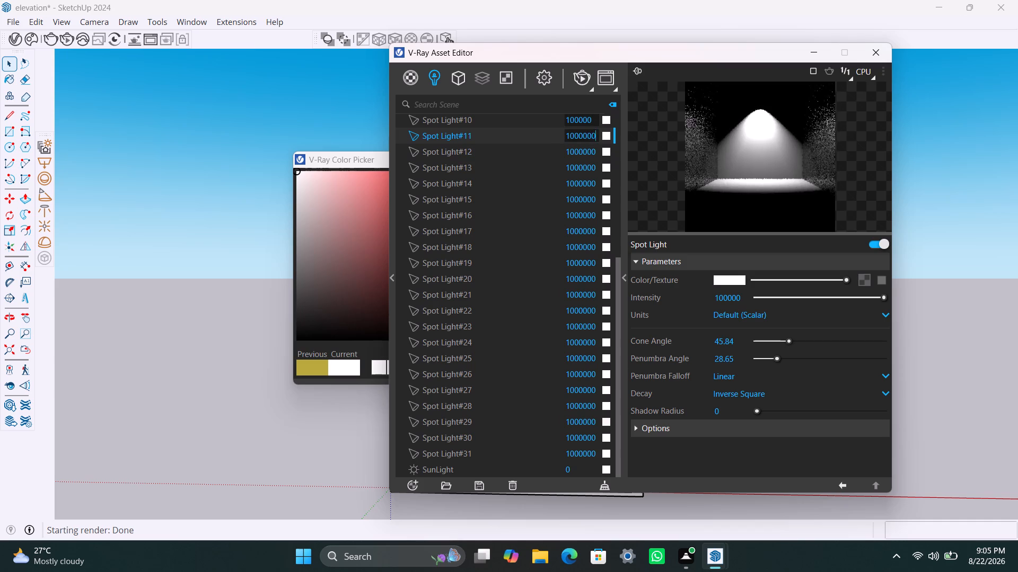
{"action": "left_click", "coordinate": [593, 121]}
{"action": "key", "text": "0"}
{"action": "left_click", "coordinate": [595, 279]}
{"action": "key", "text": "0"}
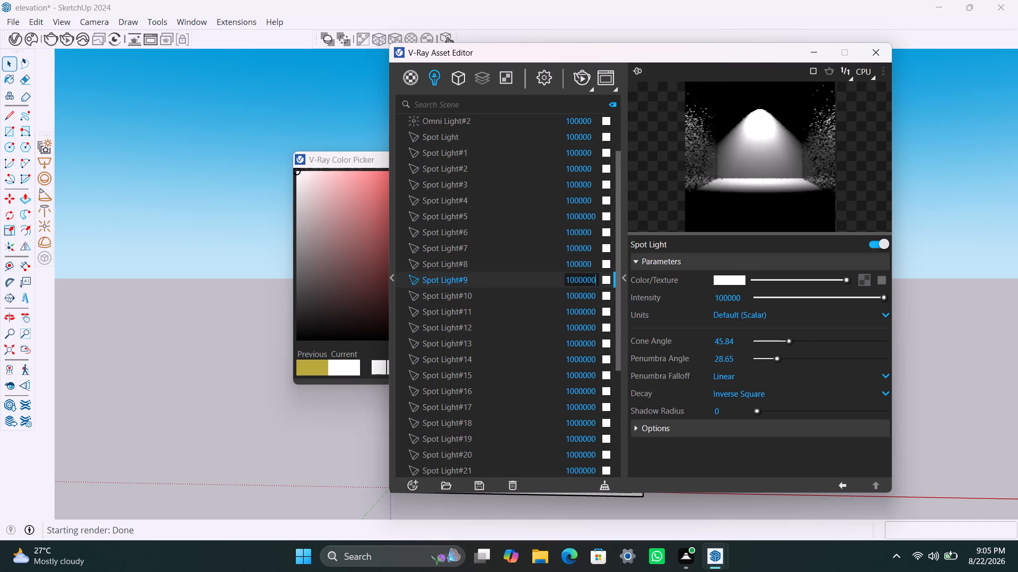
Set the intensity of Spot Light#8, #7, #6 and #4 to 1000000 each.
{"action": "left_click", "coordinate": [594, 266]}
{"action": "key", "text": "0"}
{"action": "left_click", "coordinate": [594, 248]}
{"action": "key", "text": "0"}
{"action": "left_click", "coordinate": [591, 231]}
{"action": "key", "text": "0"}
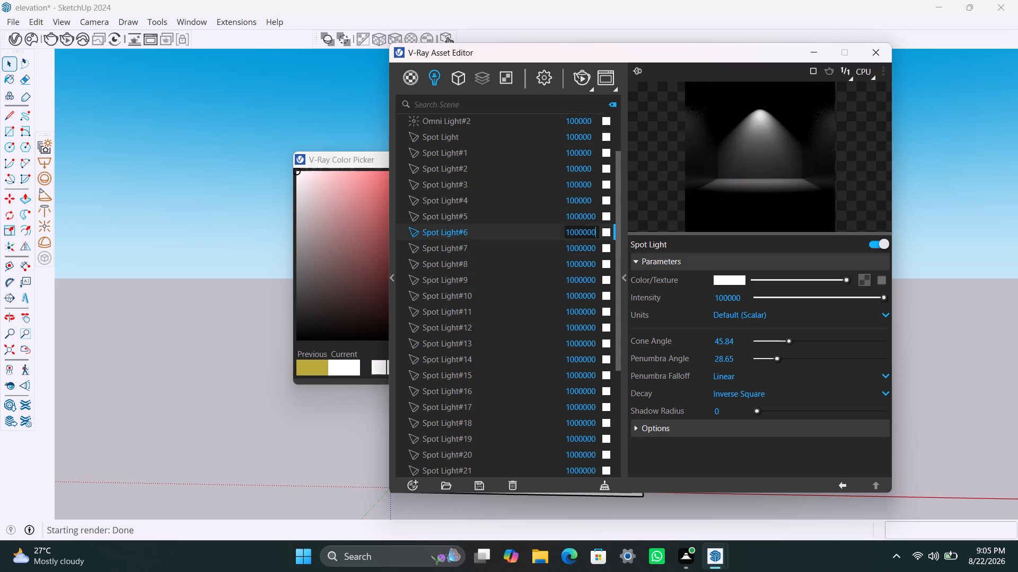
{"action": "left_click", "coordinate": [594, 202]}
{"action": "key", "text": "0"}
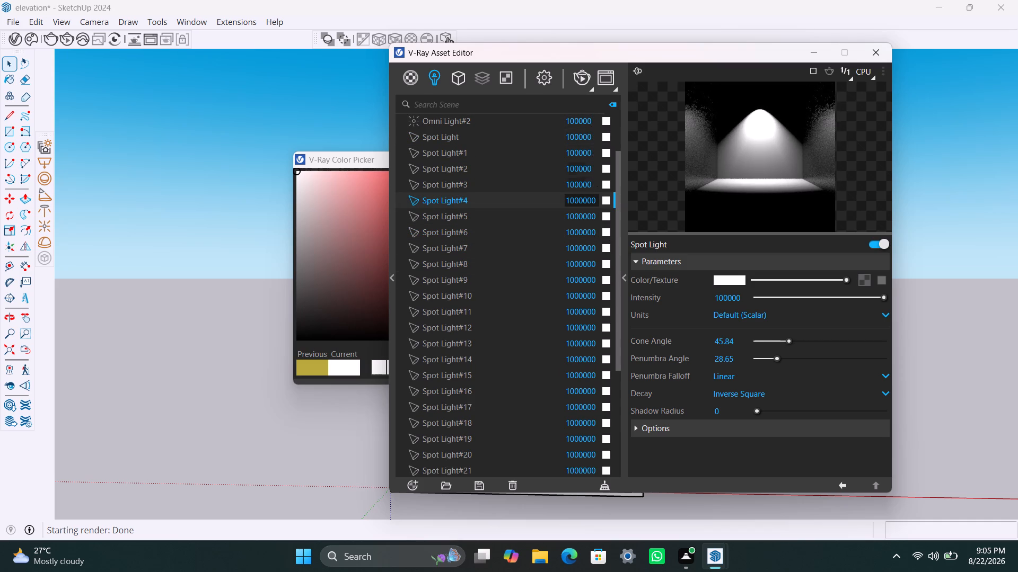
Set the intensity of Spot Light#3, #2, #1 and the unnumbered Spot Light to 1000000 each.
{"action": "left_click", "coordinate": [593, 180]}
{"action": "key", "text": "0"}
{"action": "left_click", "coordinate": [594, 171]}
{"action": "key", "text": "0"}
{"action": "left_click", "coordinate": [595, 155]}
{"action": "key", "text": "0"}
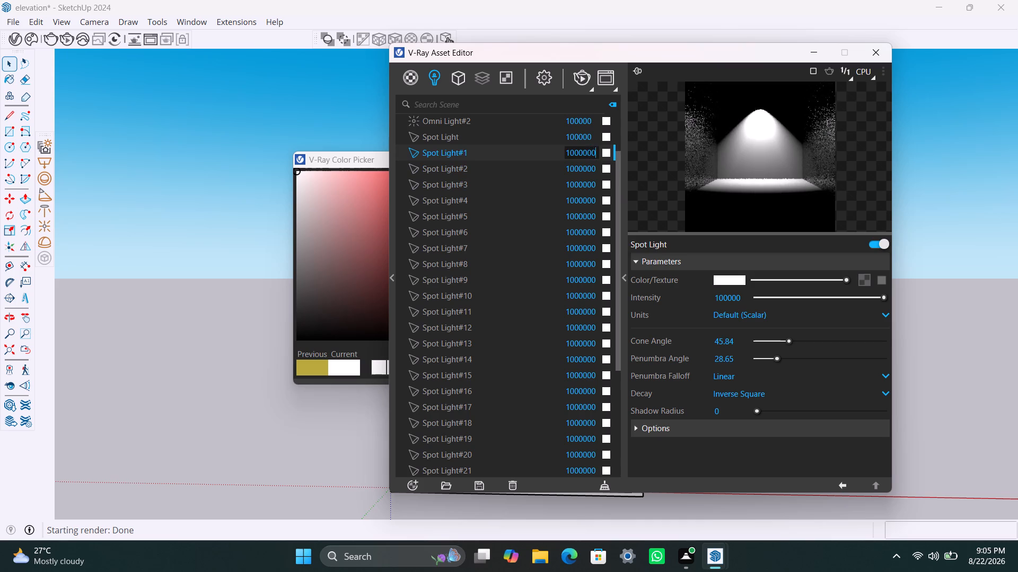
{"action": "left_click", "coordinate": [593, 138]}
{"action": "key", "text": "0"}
Set the intensity of Omni Light#2, Omni Light#1 and Omni Light to 1000000 each.
{"action": "left_click", "coordinate": [595, 122]}
{"action": "key", "text": "0"}
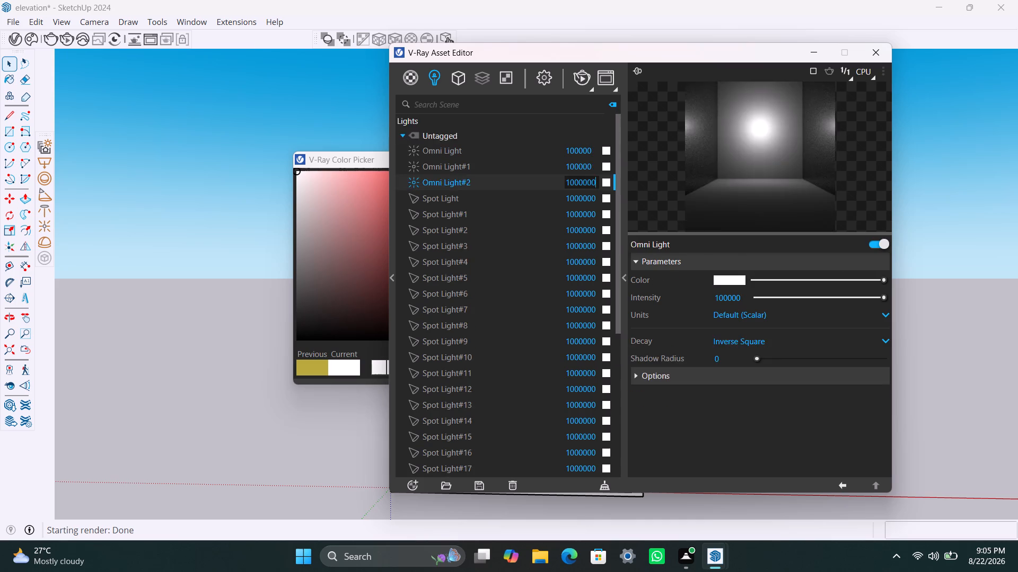
{"action": "left_click", "coordinate": [594, 168]}
{"action": "key", "text": "0"}
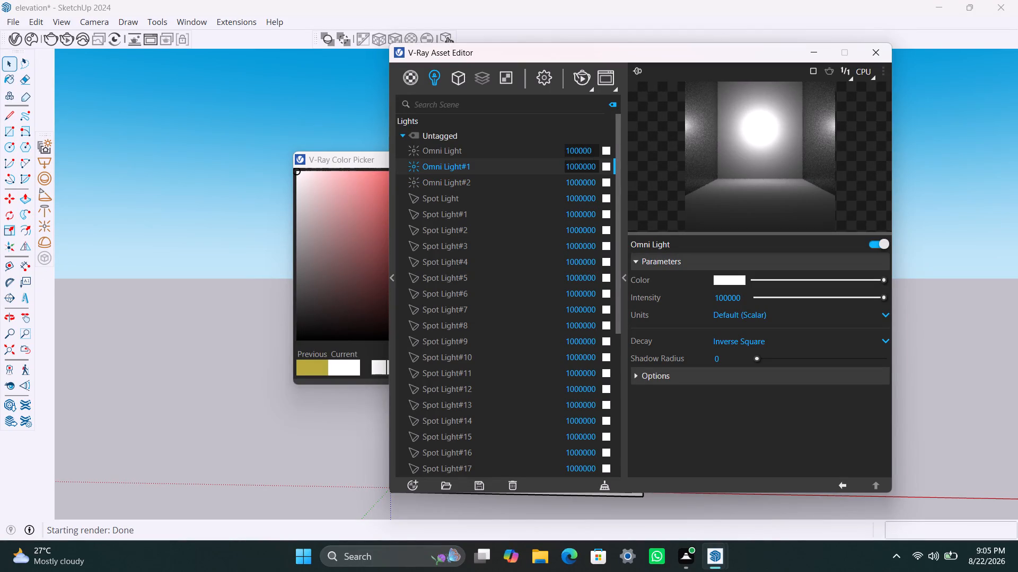
{"action": "left_click", "coordinate": [593, 153]}
{"action": "key", "text": "0"}
Run a test render of the elevation, examine the brightness of the facade lighting, and stop the render.
{"action": "scroll", "coordinate": [523, 381], "scroll_direction": "down", "scroll_amount": 5}
{"action": "scroll", "coordinate": [533, 318], "scroll_direction": "down", "scroll_amount": 5}
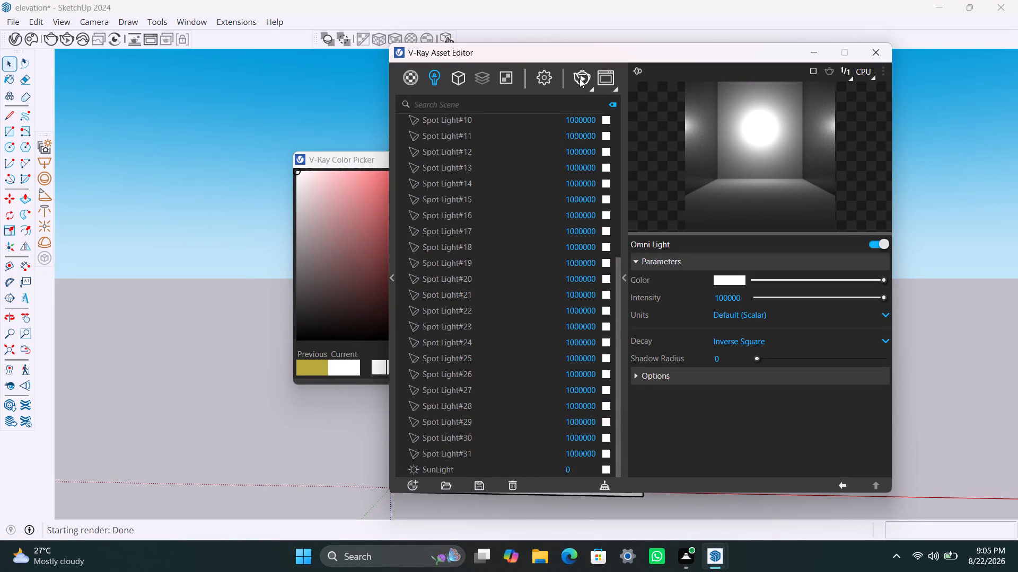
{"action": "left_click", "coordinate": [808, 57]}
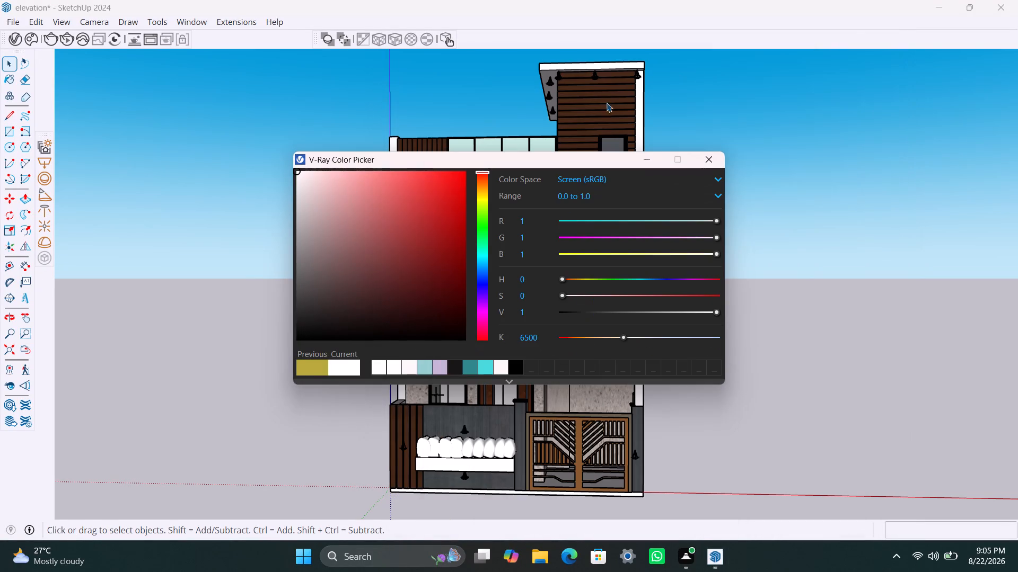
{"action": "left_click", "coordinate": [651, 157]}
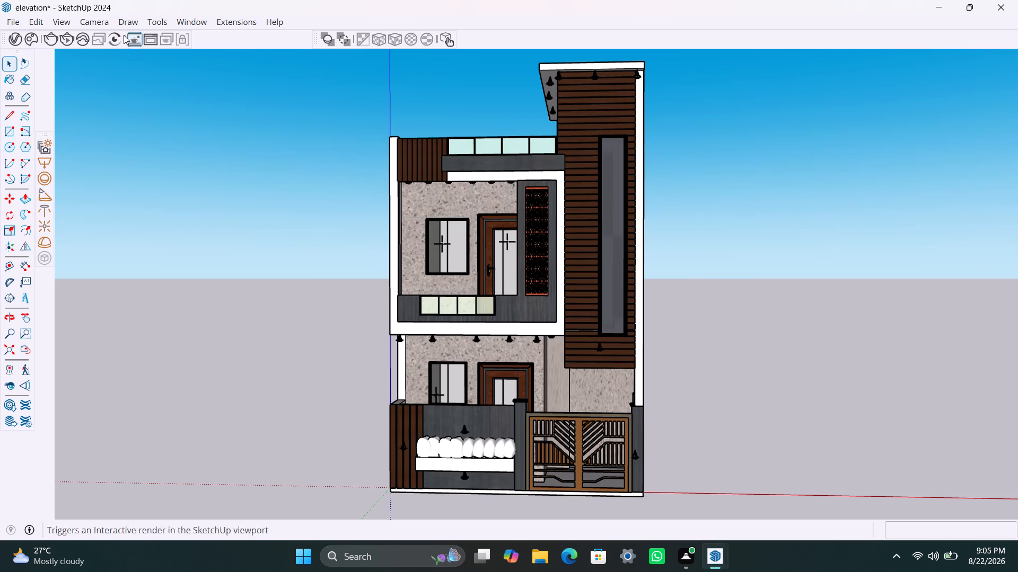
{"action": "left_click", "coordinate": [68, 44]}
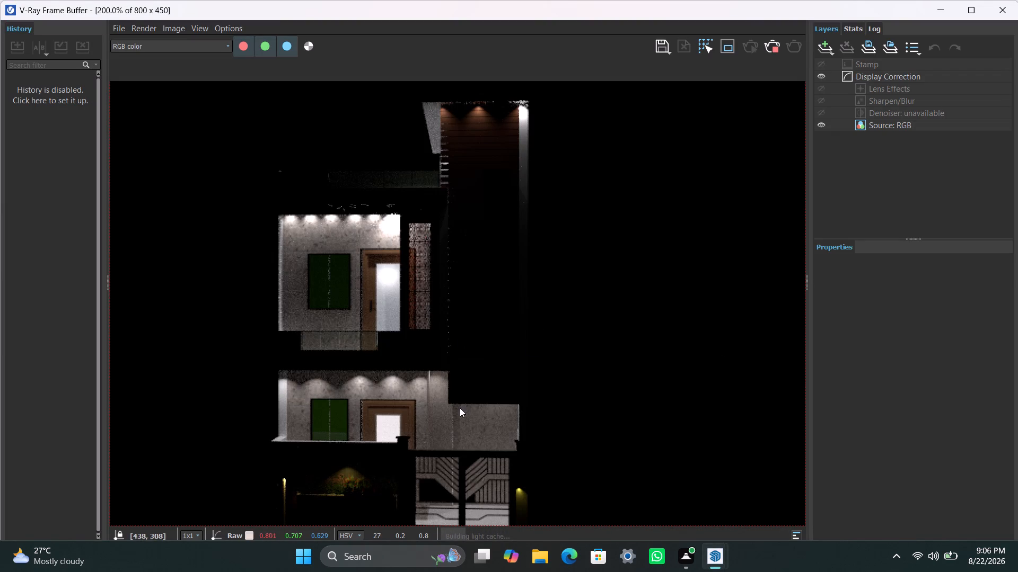
{"action": "scroll", "coordinate": [387, 390], "scroll_direction": "down", "scroll_amount": 1}
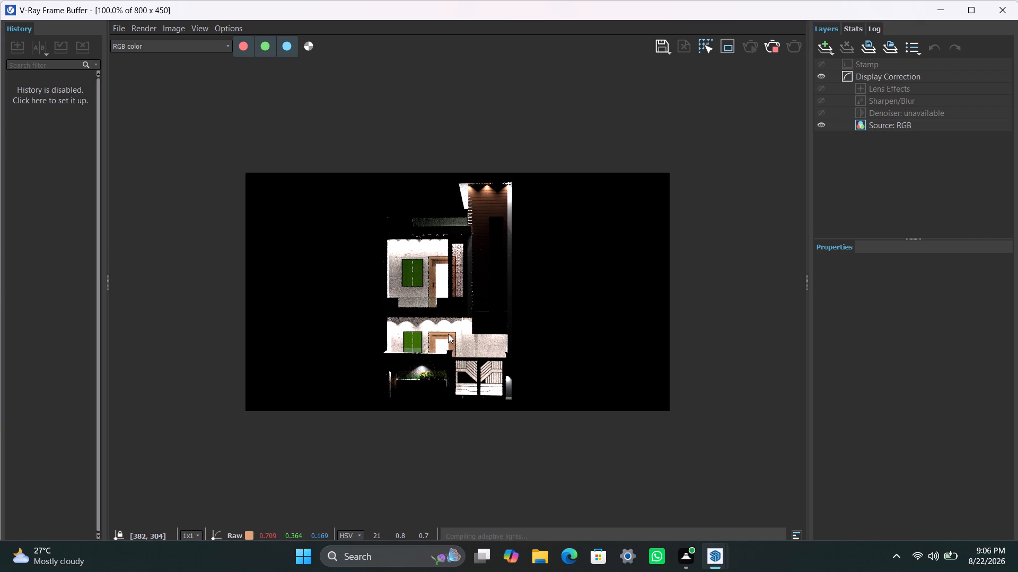
{"action": "left_click", "coordinate": [775, 48]}
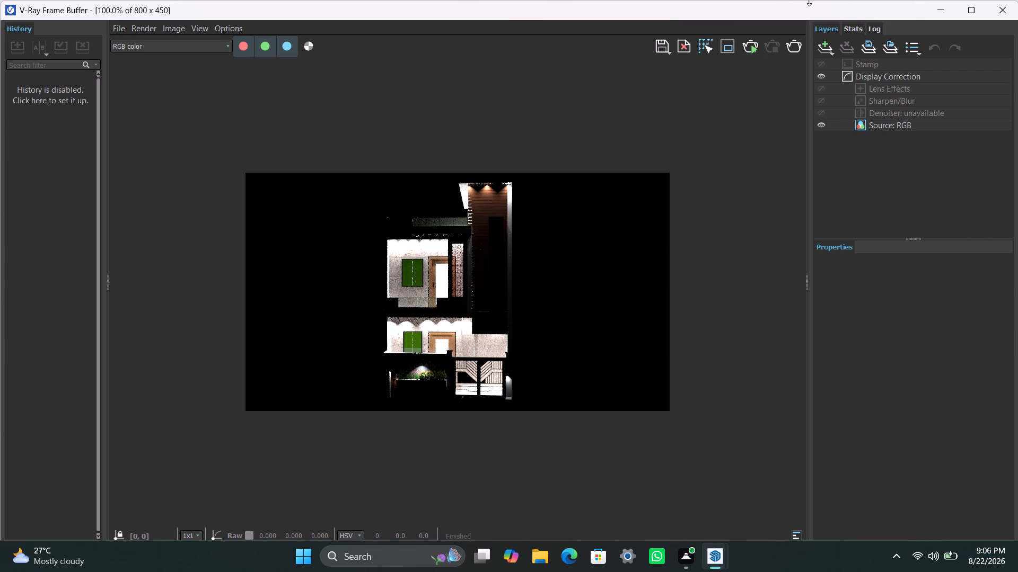
{"action": "left_click", "coordinate": [934, 6]}
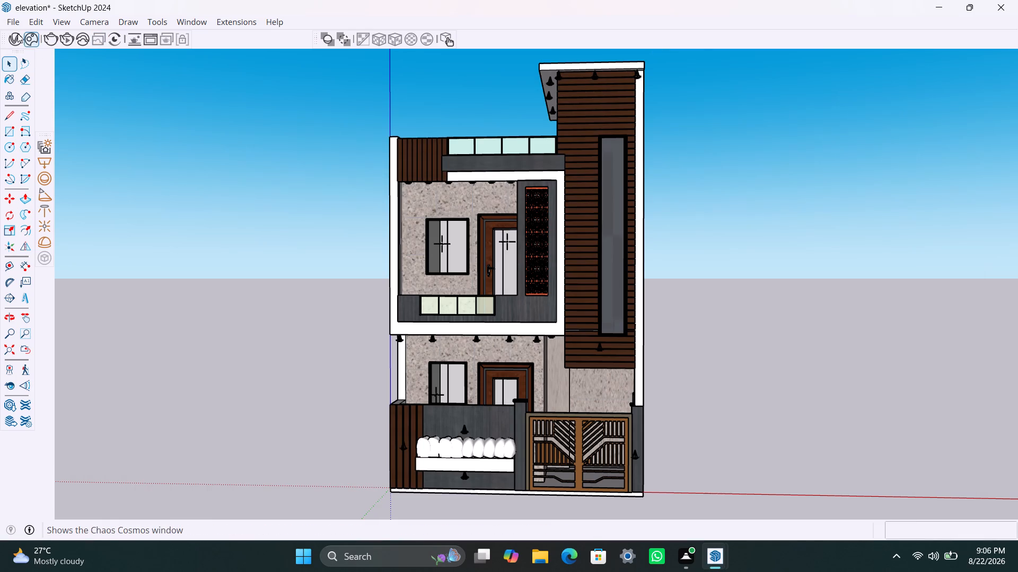
Lower the intensity of the unnumbered Spot Light, Spot Light#1 and Spot Light#2 to 500000 each.
{"action": "left_click", "coordinate": [15, 35]}
{"action": "scroll", "coordinate": [585, 126], "scroll_direction": "up", "scroll_amount": 4}
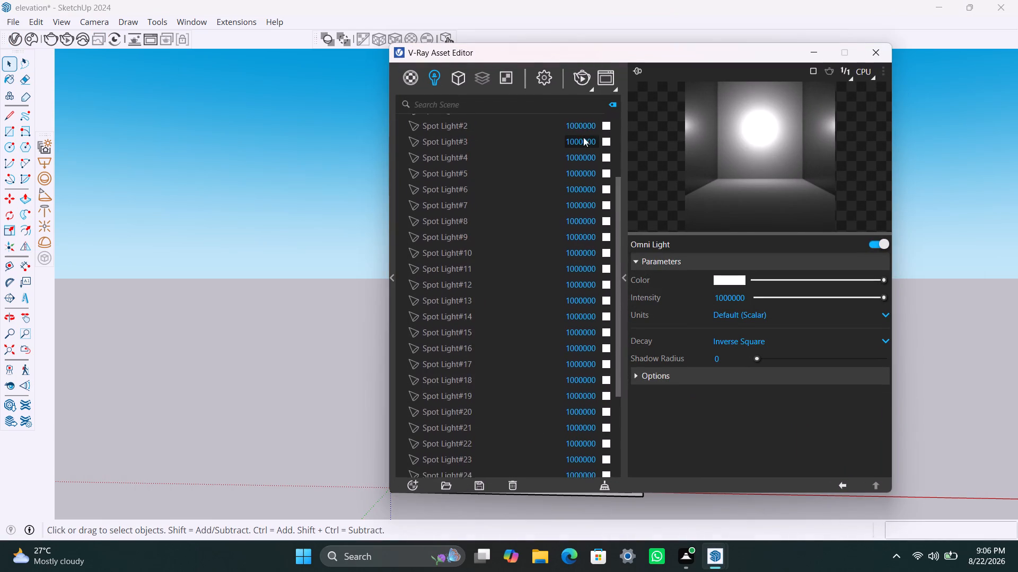
{"action": "left_click_drag", "start_coordinate": [575, 149], "coordinate": [563, 152]}
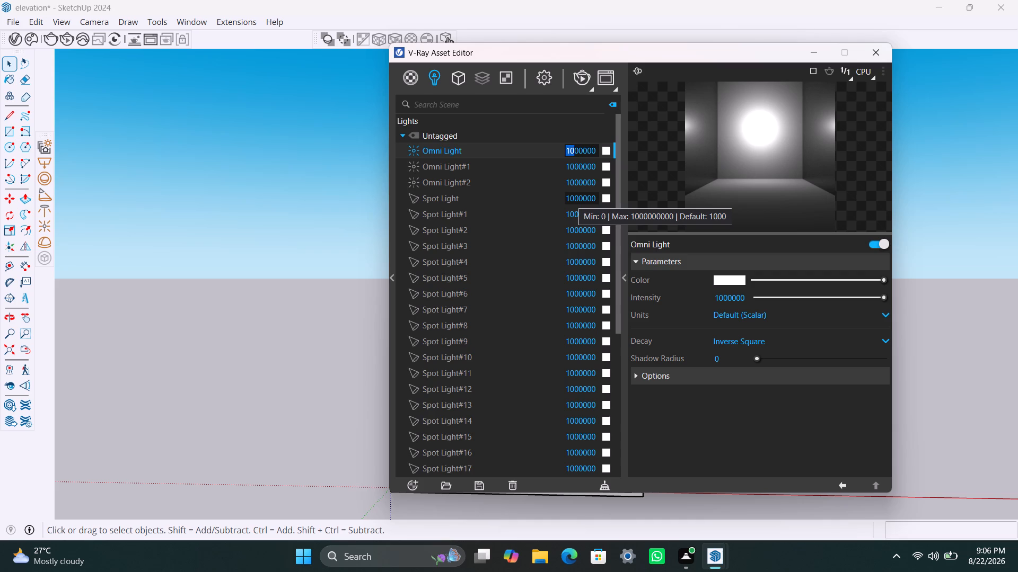
{"action": "left_click_drag", "start_coordinate": [574, 199], "coordinate": [559, 199]}
{"action": "key", "text": "5"}
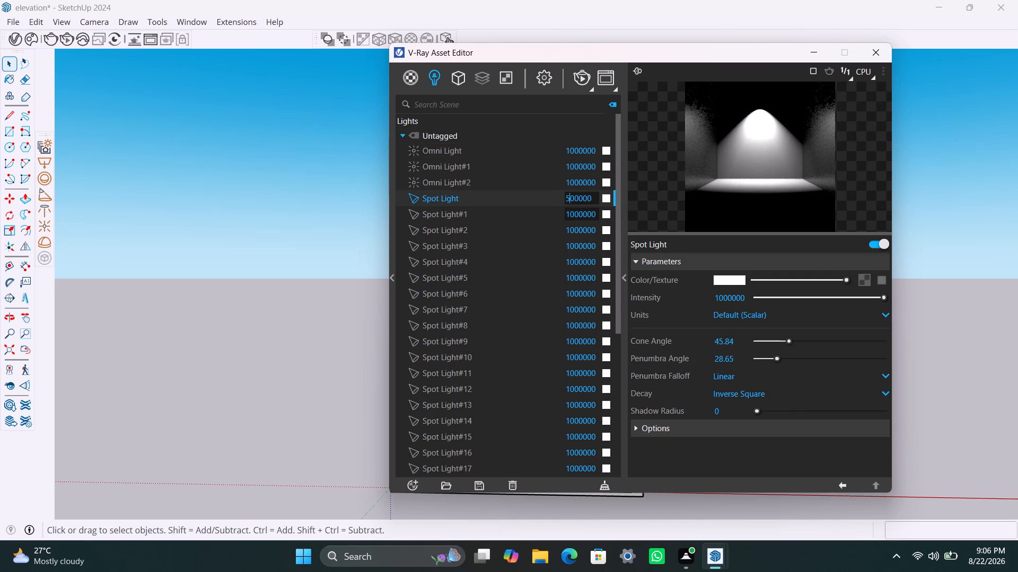
{"action": "left_click_drag", "start_coordinate": [573, 215], "coordinate": [559, 217]}
{"action": "key", "text": "5"}
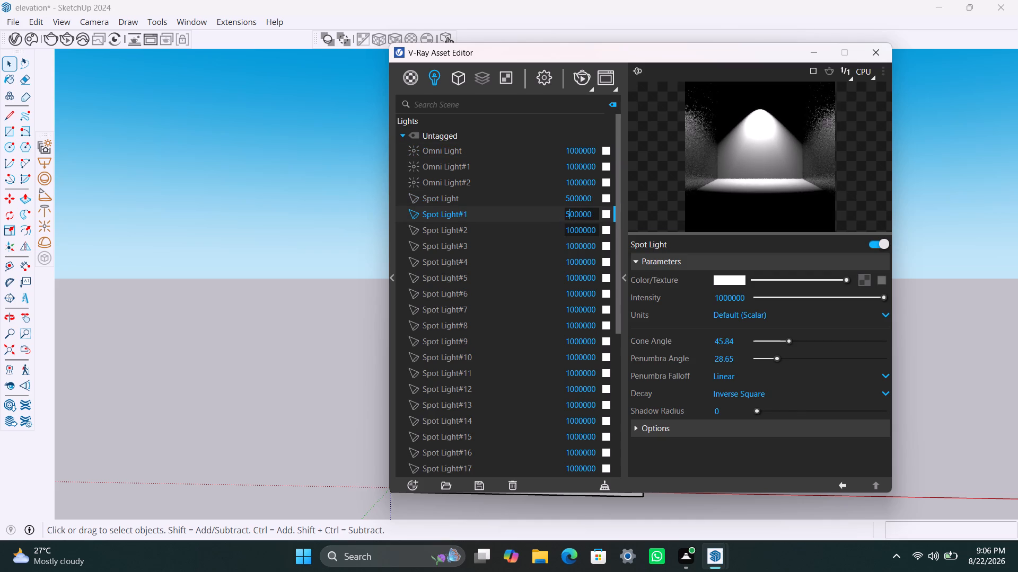
{"action": "left_click_drag", "start_coordinate": [574, 231], "coordinate": [556, 237]}
{"action": "key", "text": "5"}
Lower the intensity of Spot Light#3, Spot Light#4 and Spot Light#5 to 500000 each.
{"action": "left_click_drag", "start_coordinate": [576, 245], "coordinate": [573, 245]}
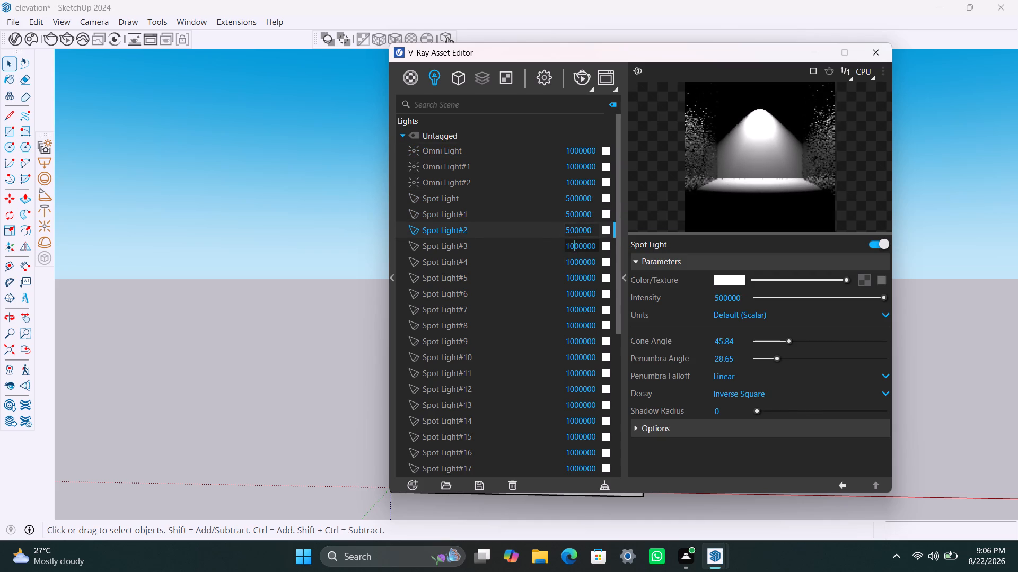
{"action": "left_click_drag", "start_coordinate": [573, 245], "coordinate": [564, 246]}
{"action": "key", "text": "5"}
{"action": "left_click_drag", "start_coordinate": [574, 264], "coordinate": [554, 266]}
{"action": "key", "text": "5"}
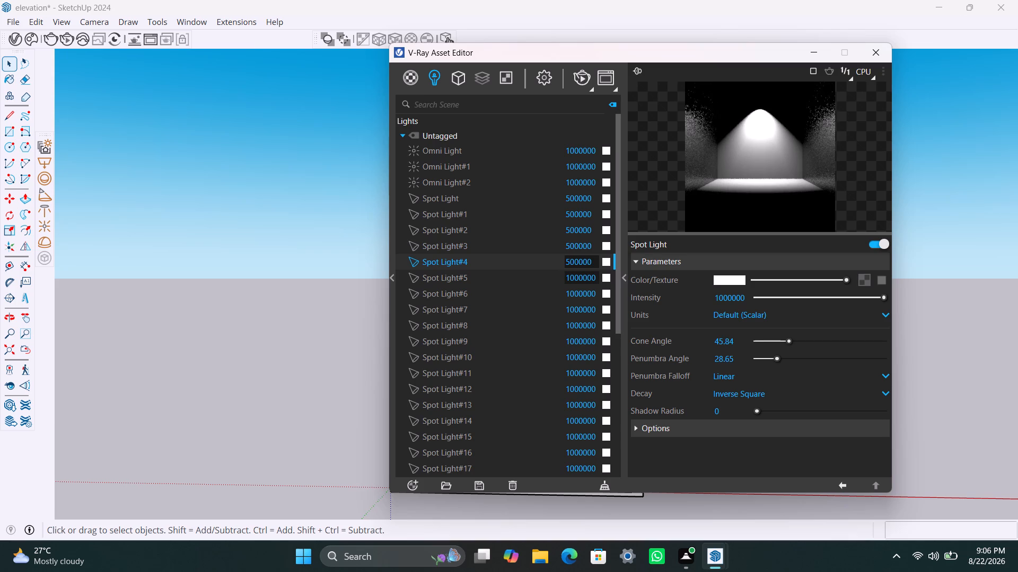
{"action": "left_click_drag", "start_coordinate": [574, 280], "coordinate": [565, 284]}
{"action": "key", "text": "5"}
Lower the intensity of Spot Light#6, Spot Light#7 and Spot Light#8 to 500000 each.
{"action": "left_click_drag", "start_coordinate": [577, 295], "coordinate": [571, 300]}
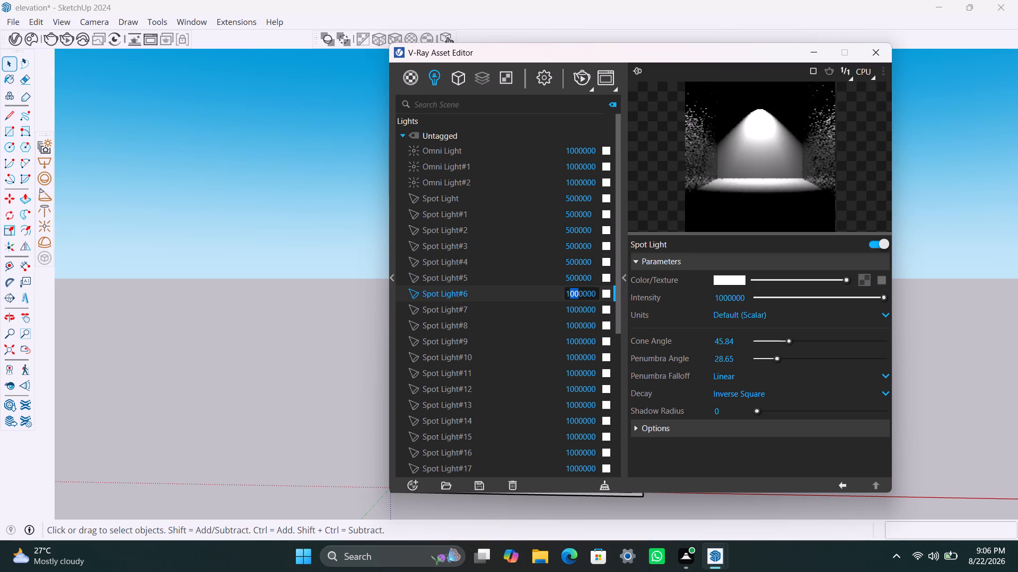
{"action": "left_click", "coordinate": [575, 295]}
{"action": "left_click", "coordinate": [574, 293]}
{"action": "left_click_drag", "start_coordinate": [574, 293], "coordinate": [564, 293]}
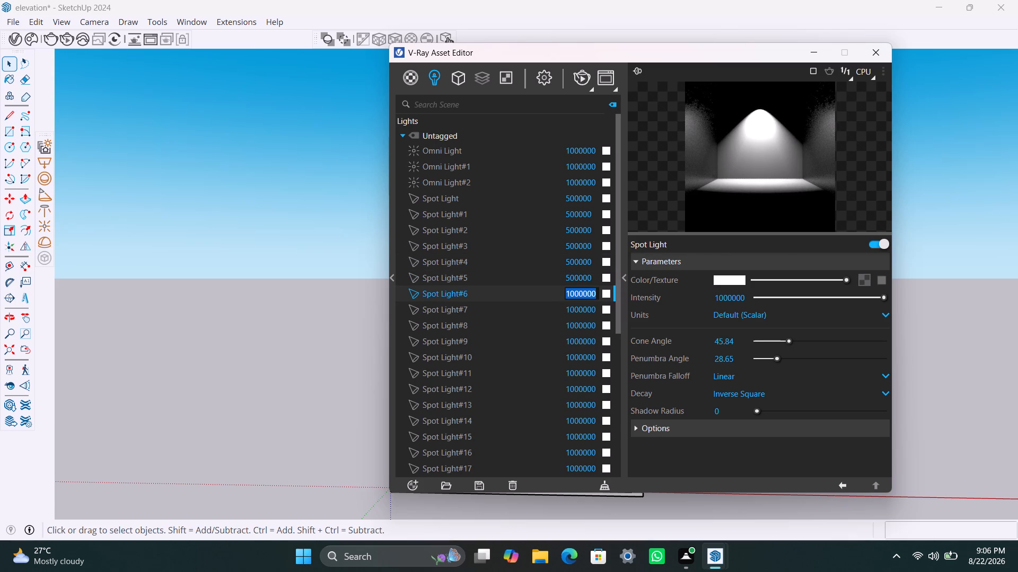
{"action": "left_click", "coordinate": [572, 293]}
{"action": "left_click_drag", "start_coordinate": [573, 292], "coordinate": [561, 295]}
{"action": "key", "text": "5"}
{"action": "left_click_drag", "start_coordinate": [574, 310], "coordinate": [564, 310]}
{"action": "key", "text": "5"}
{"action": "left_click_drag", "start_coordinate": [575, 325], "coordinate": [564, 328]}
{"action": "key", "text": "5"}
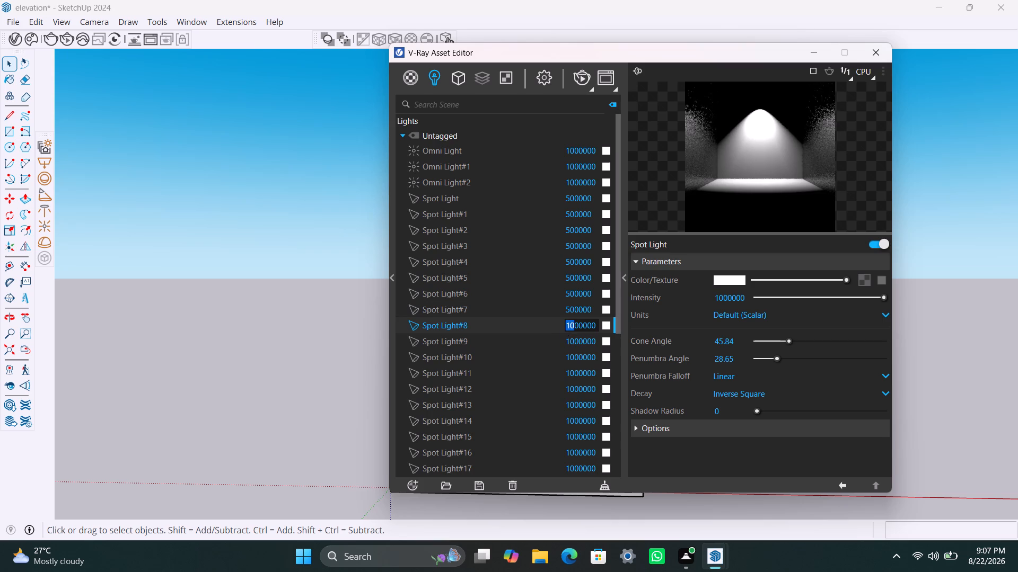
Lower the intensity of Spot Light#9, #10, #11, #12 and #13 to 500000 each.
{"action": "left_click_drag", "start_coordinate": [575, 338], "coordinate": [566, 343]}
{"action": "key", "text": "5"}
{"action": "left_click_drag", "start_coordinate": [574, 359], "coordinate": [560, 362]}
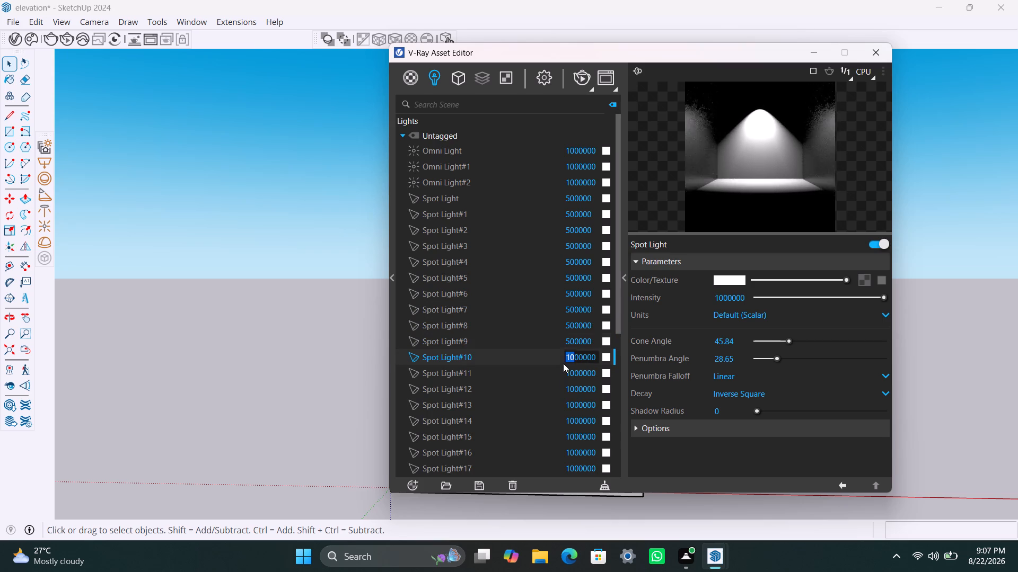
{"action": "key", "text": "5"}
{"action": "left_click_drag", "start_coordinate": [575, 374], "coordinate": [567, 376]}
{"action": "key", "text": "5"}
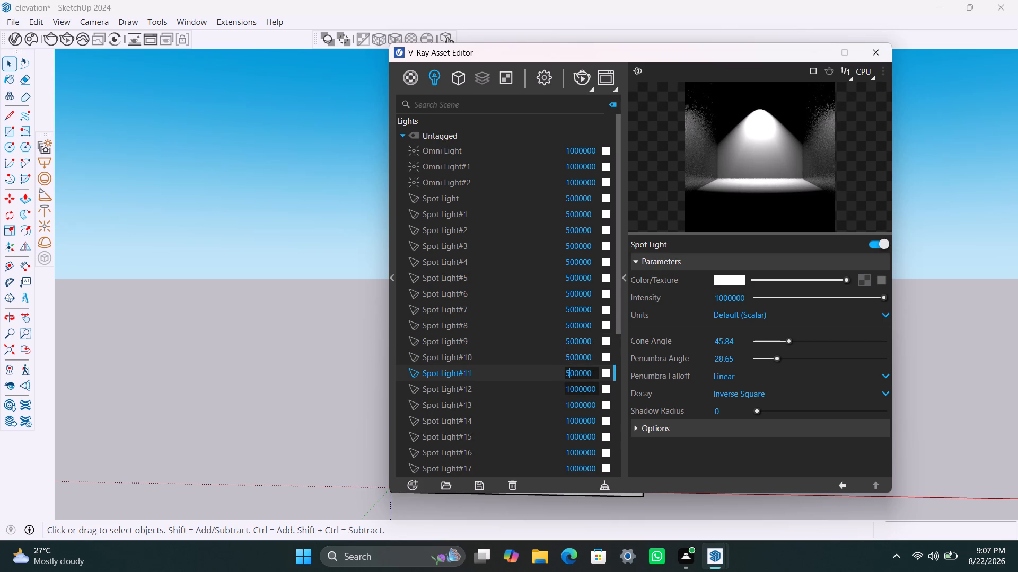
{"action": "left_click_drag", "start_coordinate": [574, 389], "coordinate": [558, 391]}
{"action": "key", "text": "5"}
{"action": "left_click_drag", "start_coordinate": [575, 408], "coordinate": [561, 408]}
{"action": "key", "text": "5"}
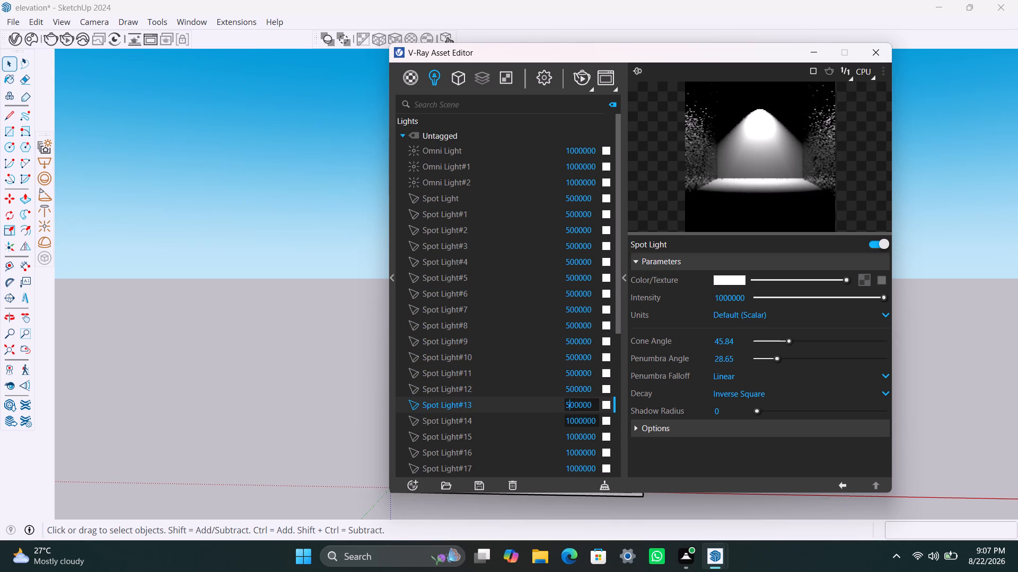
Lower the intensity of Spot Light#14 and Spot Light#15 to 500000 each.
{"action": "left_click_drag", "start_coordinate": [574, 420], "coordinate": [555, 423]}
{"action": "key", "text": "5"}
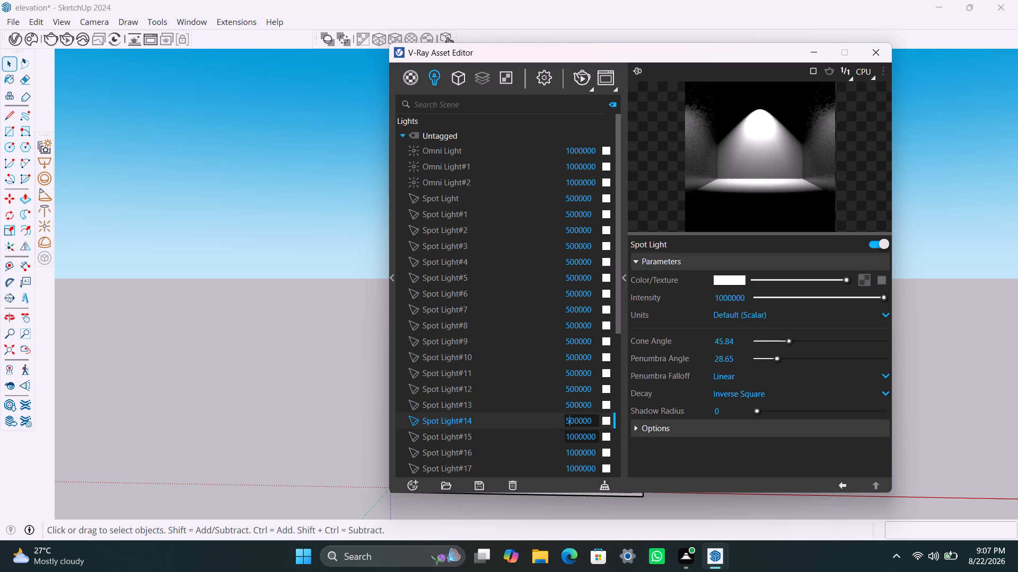
{"action": "left_click_drag", "start_coordinate": [574, 439], "coordinate": [569, 439]}
{"action": "left_click_drag", "start_coordinate": [574, 438], "coordinate": [560, 438]}
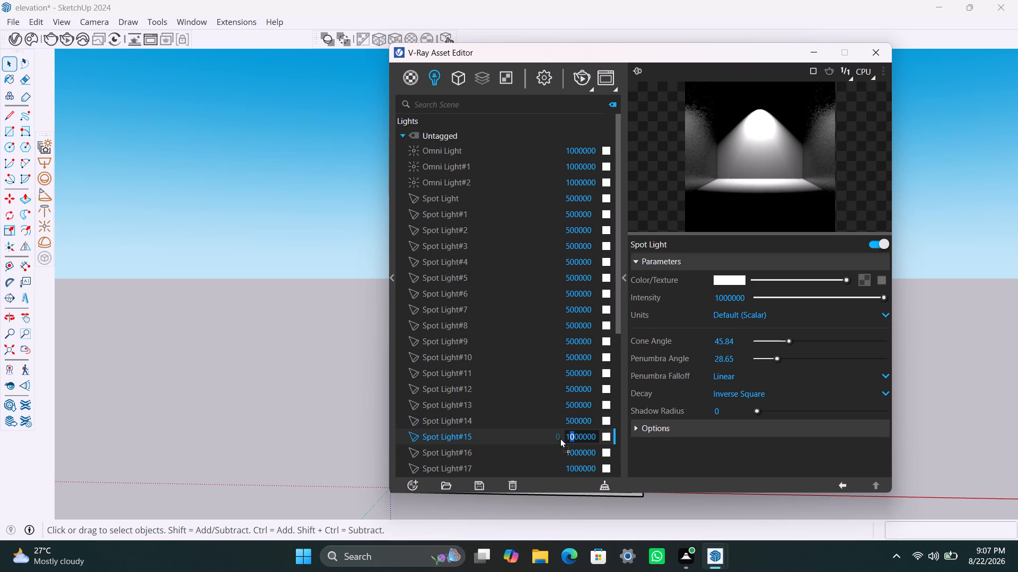
{"action": "left_click_drag", "start_coordinate": [560, 438], "coordinate": [559, 438]}
{"action": "left_click_drag", "start_coordinate": [575, 437], "coordinate": [566, 439]}
{"action": "left_click", "coordinate": [573, 436]}
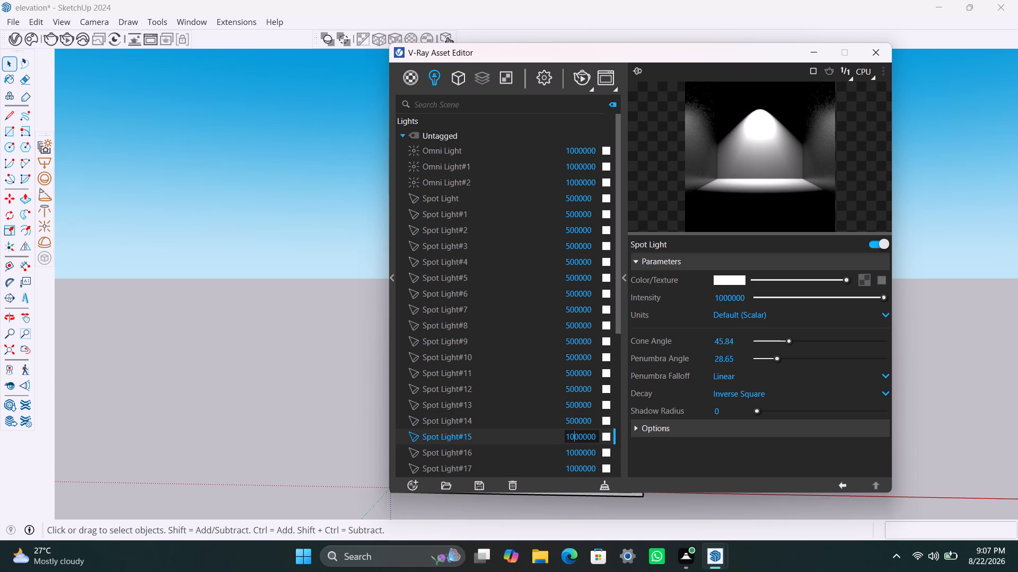
{"action": "left_click_drag", "start_coordinate": [573, 436], "coordinate": [563, 436]}
{"action": "left_click", "coordinate": [571, 436]}
{"action": "left_click_drag", "start_coordinate": [574, 436], "coordinate": [564, 439]}
{"action": "key", "text": "5"}
Lower the intensity of Spot Light#16, #17, #18 and #19 to 500000 each.
{"action": "scroll", "coordinate": [574, 401], "scroll_direction": "down", "scroll_amount": 3}
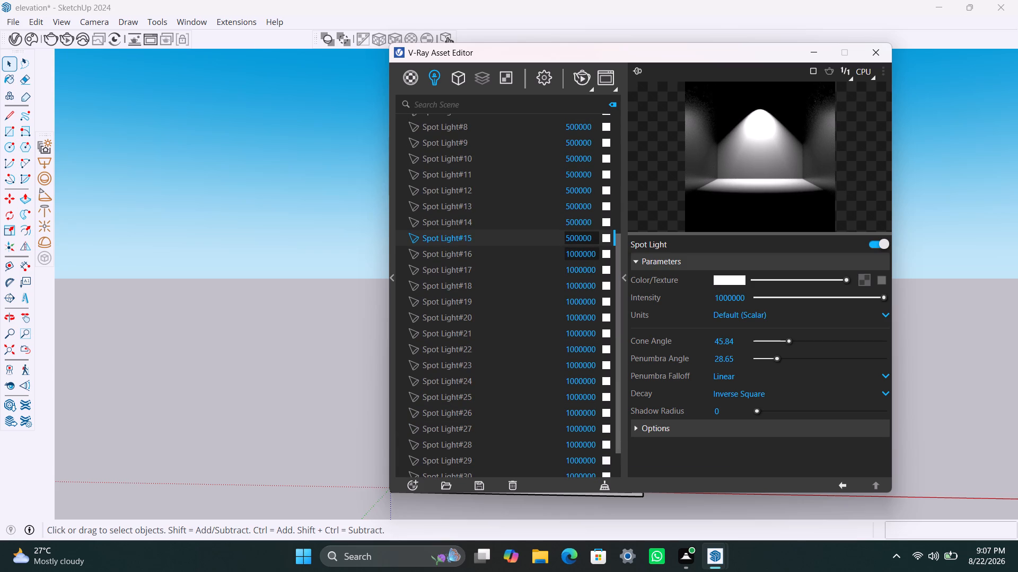
{"action": "left_click_drag", "start_coordinate": [574, 250], "coordinate": [566, 254]}
{"action": "key", "text": "5"}
{"action": "left_click_drag", "start_coordinate": [576, 269], "coordinate": [571, 272]}
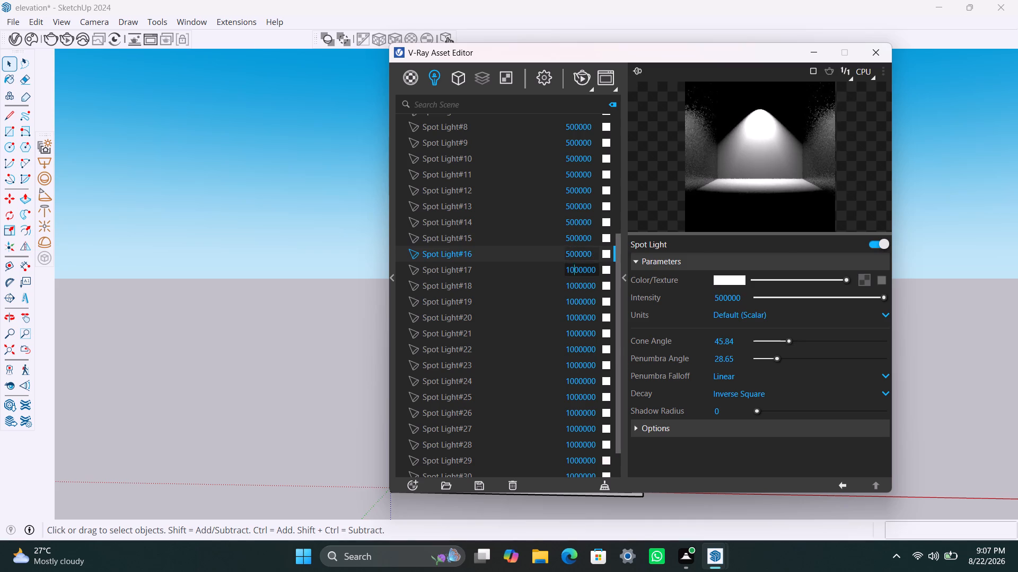
{"action": "left_click_drag", "start_coordinate": [571, 272], "coordinate": [561, 275]}
{"action": "key", "text": "5"}
{"action": "left_click_drag", "start_coordinate": [574, 285], "coordinate": [561, 285]}
{"action": "key", "text": "5"}
{"action": "left_click_drag", "start_coordinate": [575, 300], "coordinate": [563, 301]}
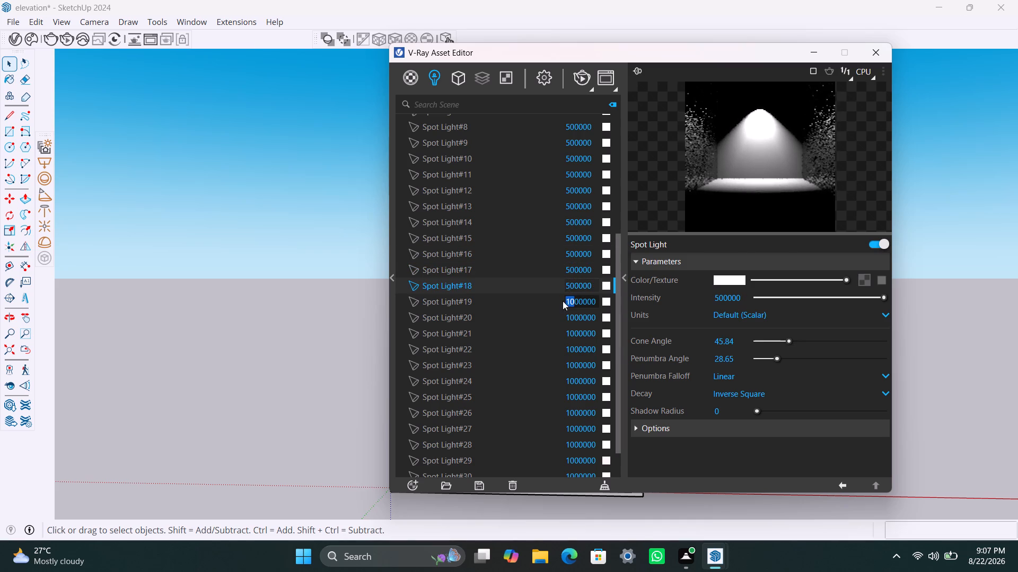
{"action": "left_click_drag", "start_coordinate": [563, 301], "coordinate": [563, 301]}
{"action": "key", "text": "5"}
Lower the intensity of Spot Light#20, #21, #22, #23 and #24 to 500000 each.
{"action": "left_click_drag", "start_coordinate": [575, 319], "coordinate": [556, 323]}
{"action": "key", "text": "5"}
{"action": "left_click_drag", "start_coordinate": [574, 335], "coordinate": [564, 336]}
{"action": "key", "text": "5"}
{"action": "left_click_drag", "start_coordinate": [573, 349], "coordinate": [564, 352]}
{"action": "key", "text": "5"}
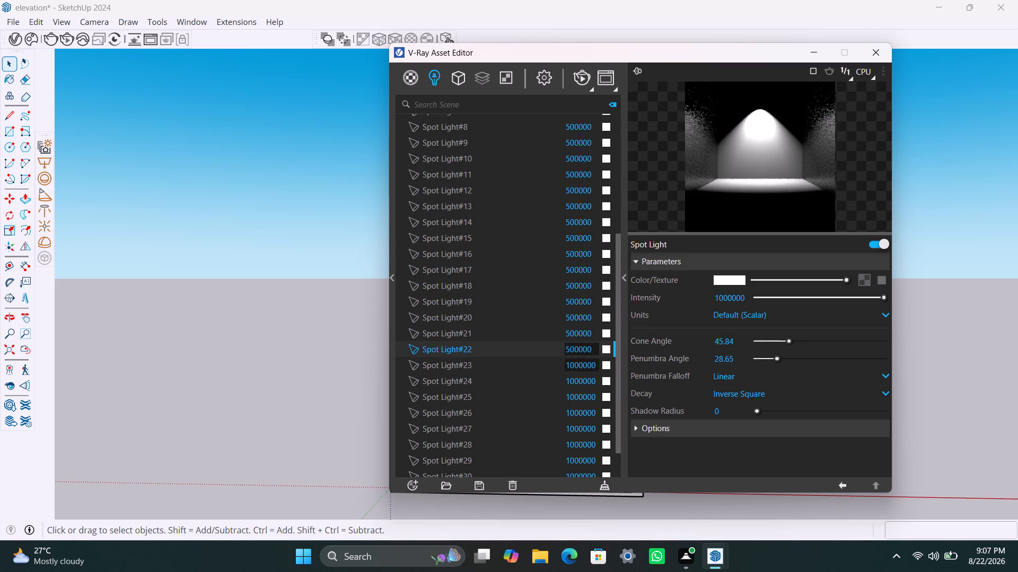
{"action": "left_click_drag", "start_coordinate": [574, 365], "coordinate": [557, 370]}
{"action": "key", "text": "5"}
{"action": "left_click_drag", "start_coordinate": [575, 382], "coordinate": [560, 386]}
{"action": "key", "text": "5"}
Lower the intensity of Spot Light#25, #26, #27 and #28 to 500000 each.
{"action": "left_click_drag", "start_coordinate": [574, 399], "coordinate": [561, 401]}
{"action": "key", "text": "5"}
{"action": "left_click_drag", "start_coordinate": [574, 412], "coordinate": [558, 415]}
{"action": "key", "text": "5"}
{"action": "left_click_drag", "start_coordinate": [575, 432], "coordinate": [561, 430]}
{"action": "key", "text": "5"}
{"action": "left_click_drag", "start_coordinate": [574, 444], "coordinate": [565, 445]}
{"action": "key", "text": "5"}
Lower the intensity of Spot Light#29, #30 and #31 to 500000 each and put the asset editor away.
{"action": "scroll", "coordinate": [579, 416], "scroll_direction": "down", "scroll_amount": 2}
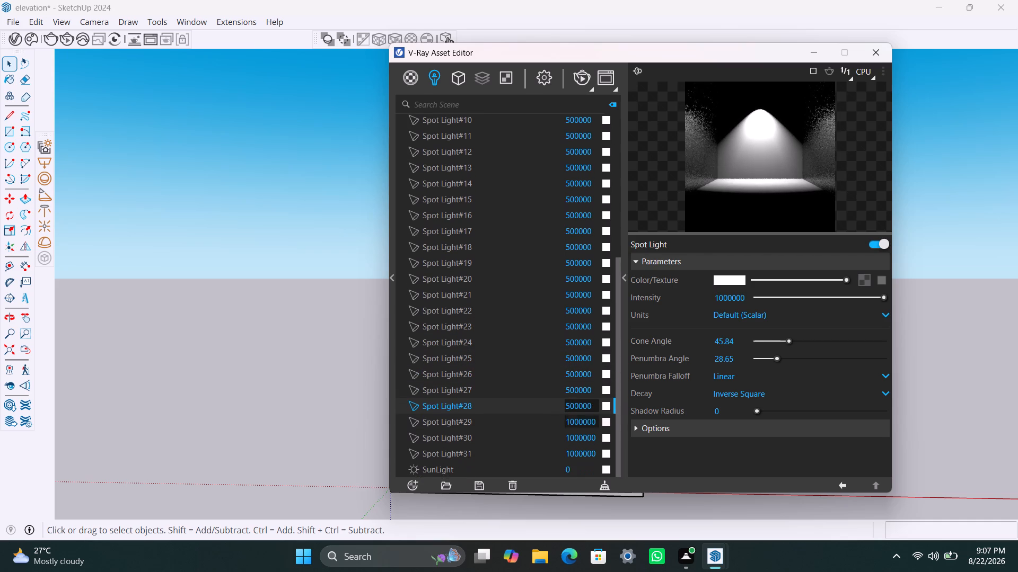
{"action": "scroll", "coordinate": [580, 412], "scroll_direction": "down", "scroll_amount": 3}
{"action": "left_click_drag", "start_coordinate": [575, 421], "coordinate": [563, 426]}
{"action": "key", "text": "5"}
{"action": "left_click_drag", "start_coordinate": [576, 436], "coordinate": [564, 441]}
{"action": "key", "text": "5"}
{"action": "left_click_drag", "start_coordinate": [575, 454], "coordinate": [566, 459]}
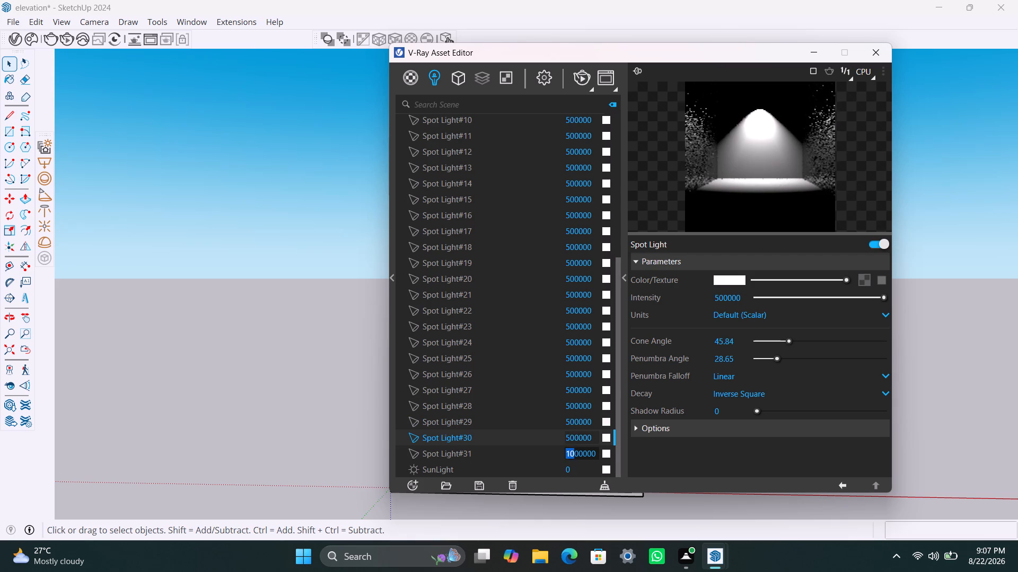
{"action": "left_click_drag", "start_coordinate": [566, 459], "coordinate": [564, 460]}
{"action": "key", "text": "5"}
{"action": "left_click", "coordinate": [813, 48]}
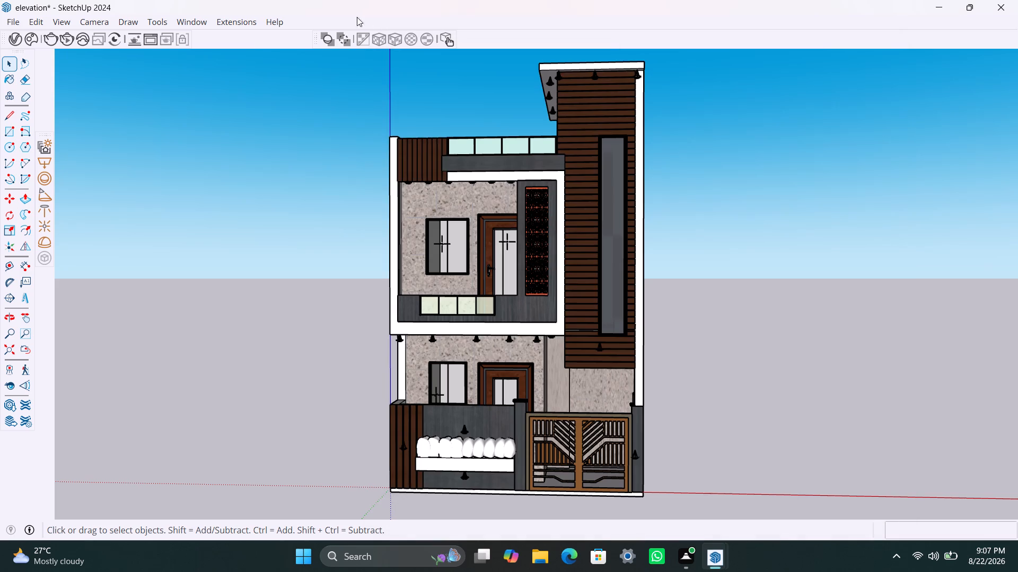
Run a test render of the elevation, examine the facade lighting, stop it and put the frame buffer away.
{"action": "left_click", "coordinate": [63, 38]}
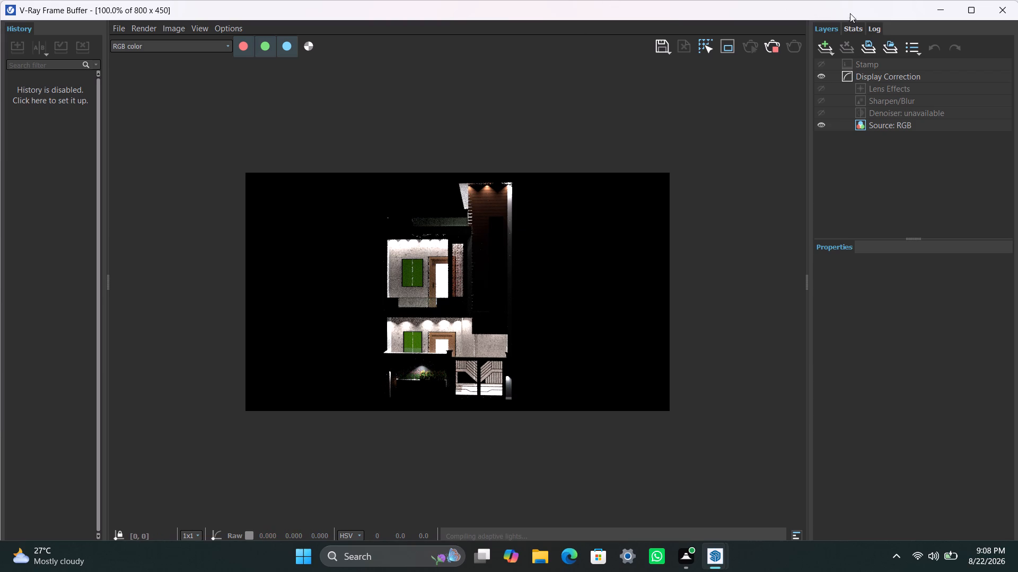
{"action": "left_click", "coordinate": [775, 47]}
{"action": "left_click", "coordinate": [939, 6]}
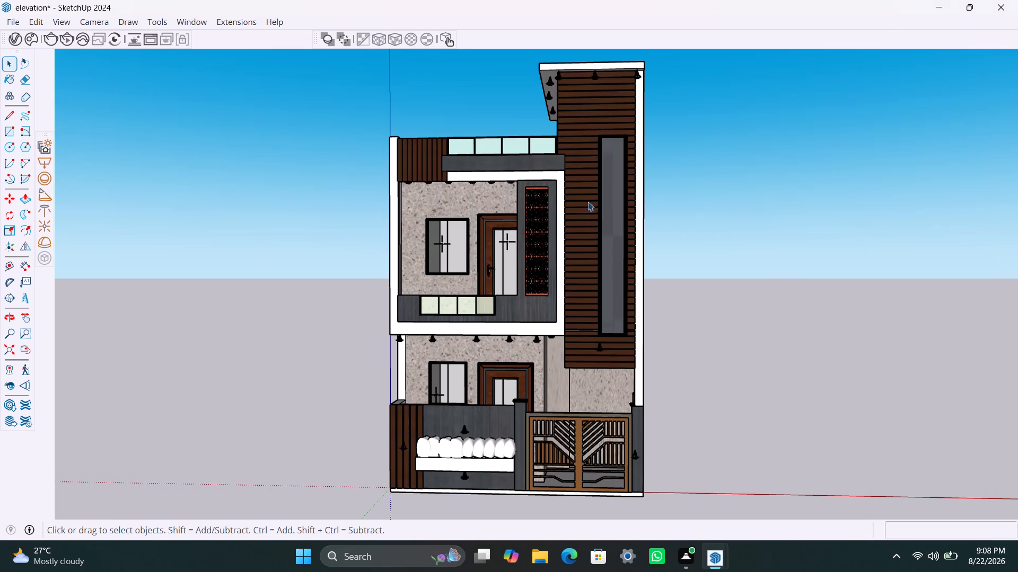
Move the spotlight below the tower's tall window about 1' 8" so it sits centred just under the window.
{"action": "scroll", "coordinate": [599, 341], "scroll_direction": "up", "scroll_amount": 2}
{"action": "left_click", "coordinate": [602, 352]}
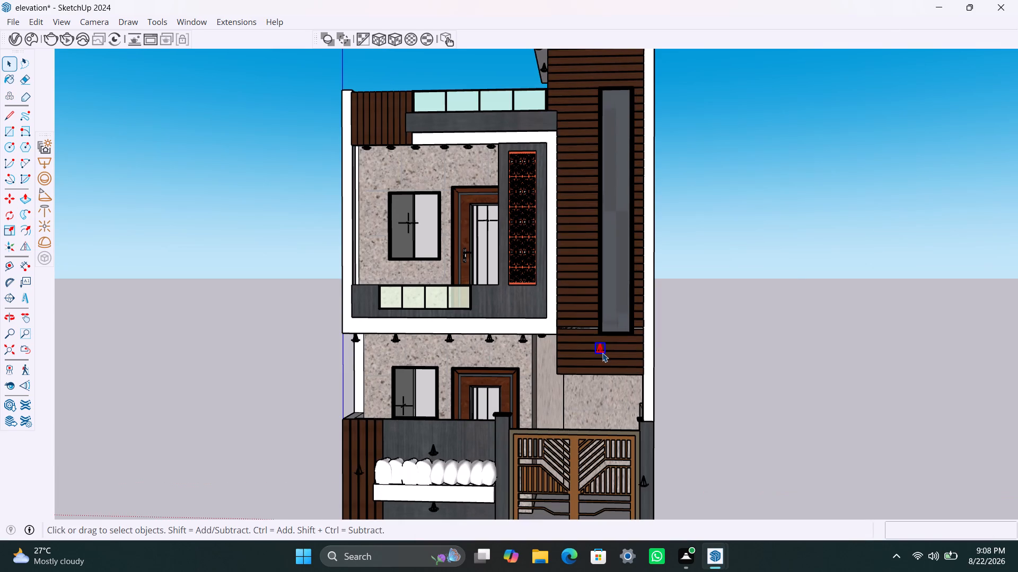
{"action": "key", "text": "m"}
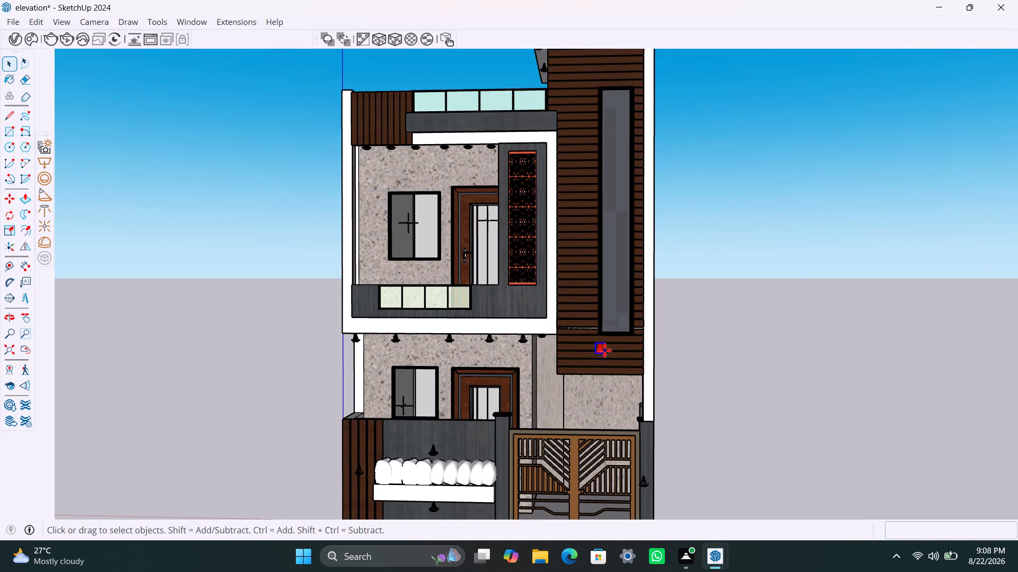
{"action": "left_click", "coordinate": [603, 343]}
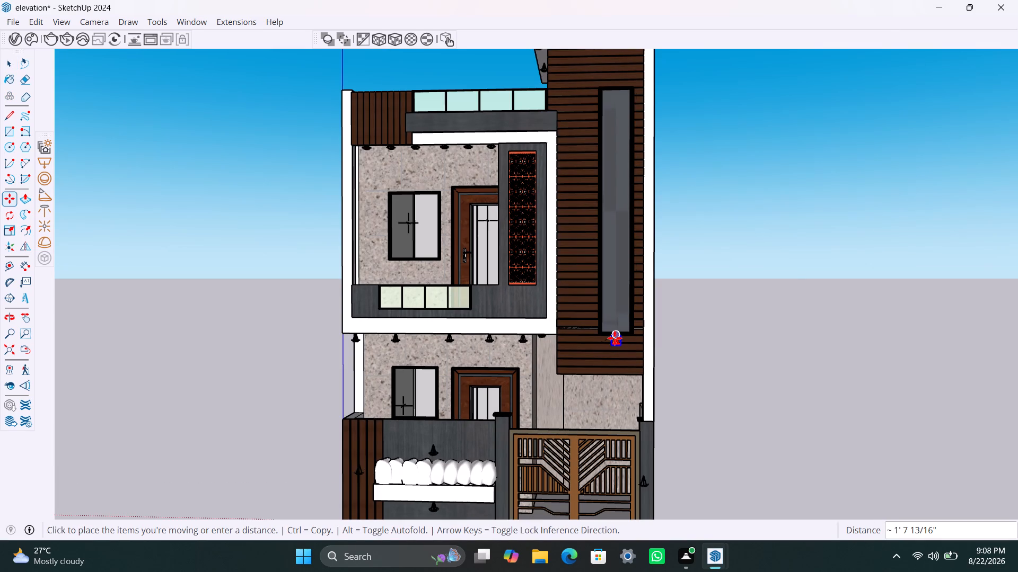
{"action": "left_click", "coordinate": [615, 338]}
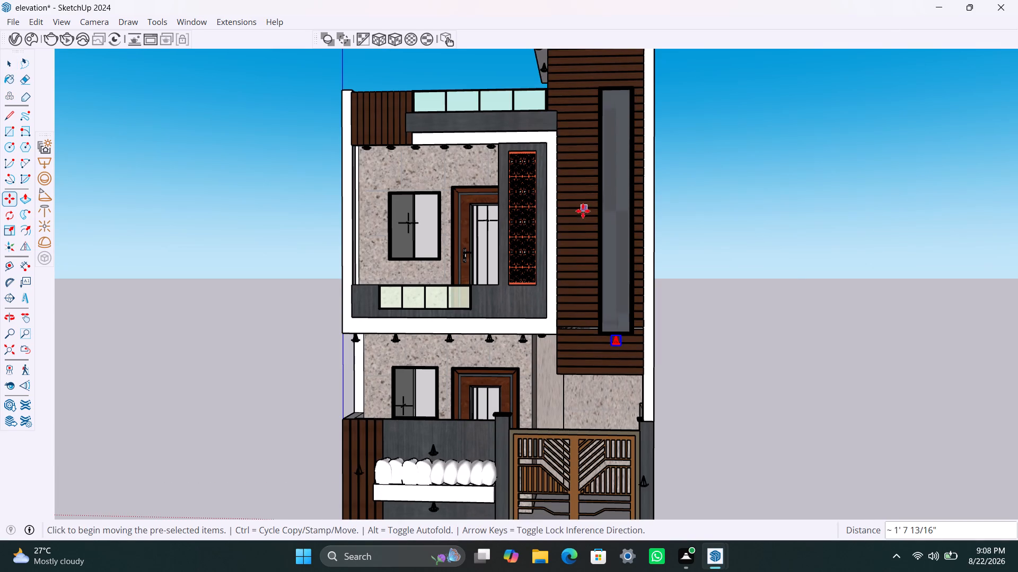
{"action": "left_click", "coordinate": [580, 217]}
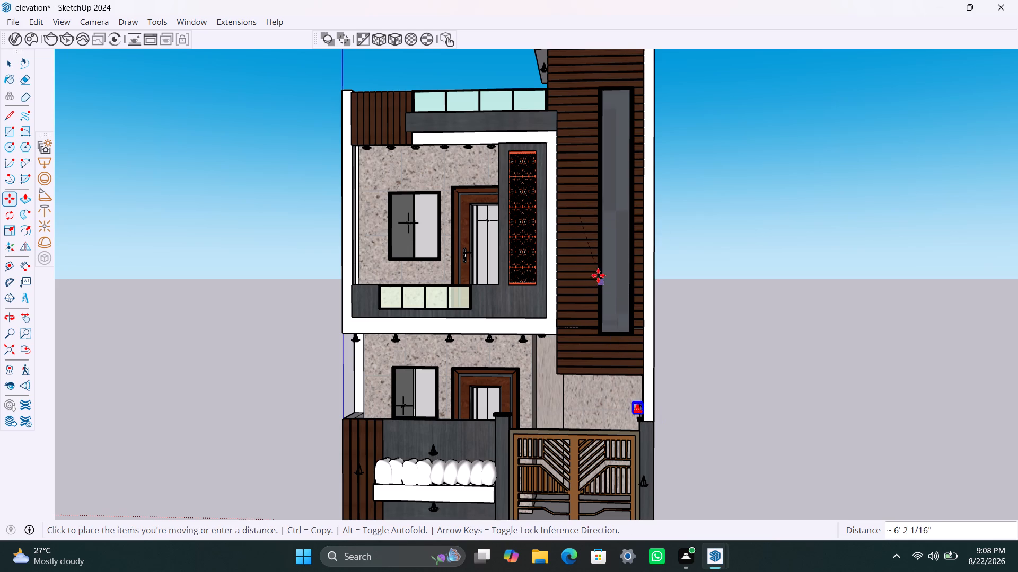
{"action": "key", "text": "Escape"}
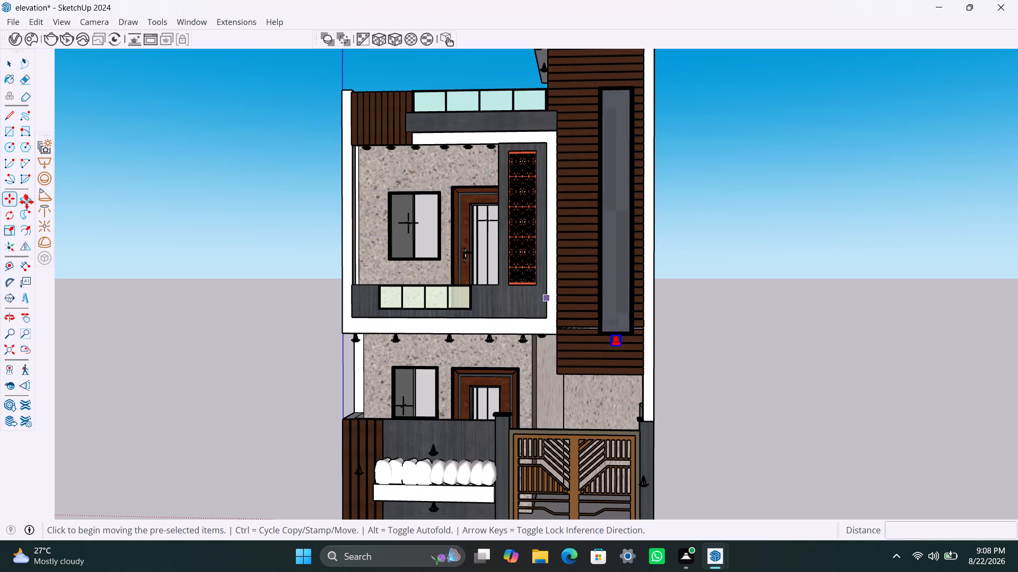
Place two V-Ray spotlights on the wood-clad tower, one on each side of the tall window at about mid-height.
{"action": "left_click", "coordinate": [38, 210]}
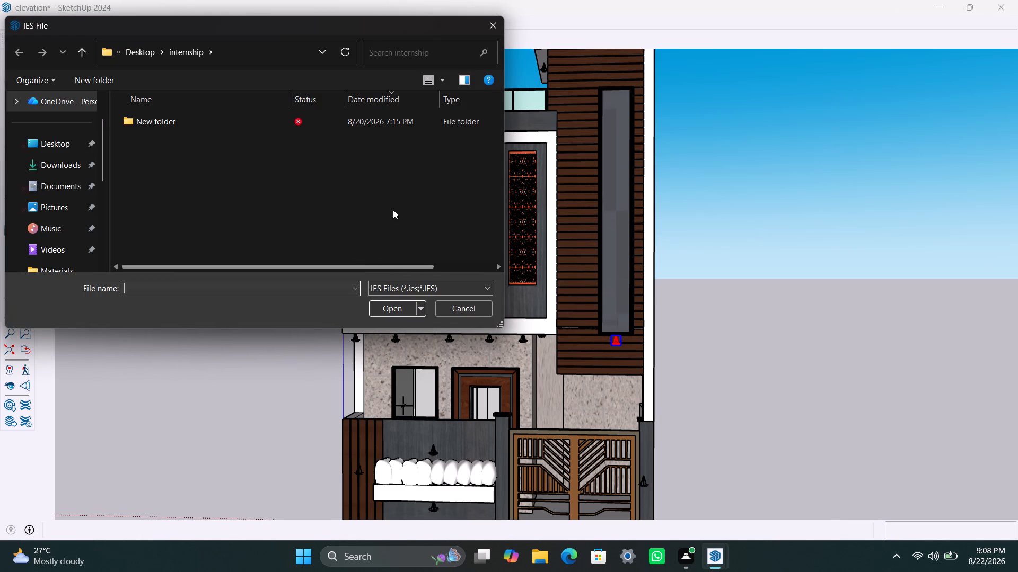
{"action": "left_click", "coordinate": [495, 20]}
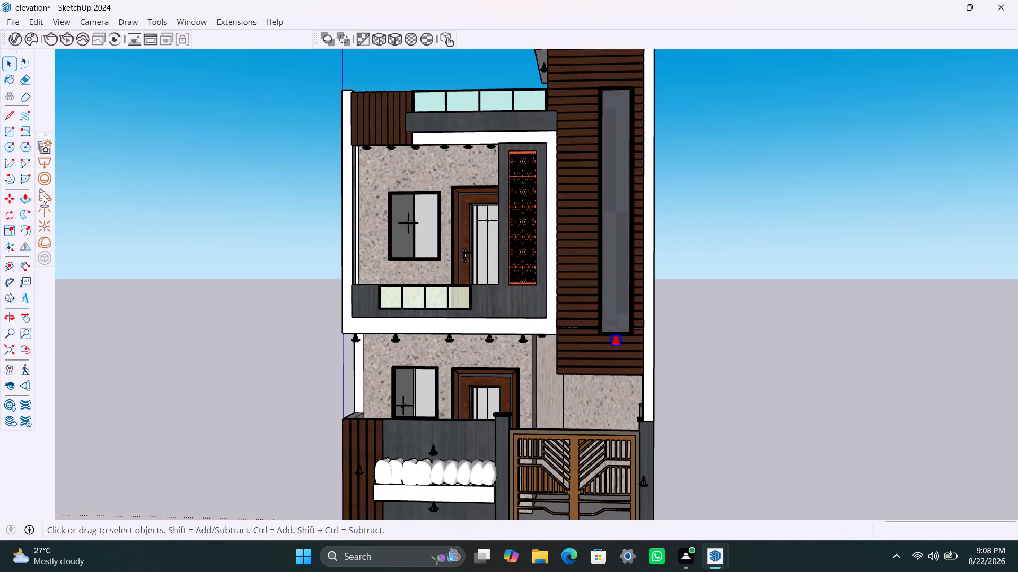
{"action": "left_click", "coordinate": [42, 194]}
{"action": "left_click", "coordinate": [569, 231]}
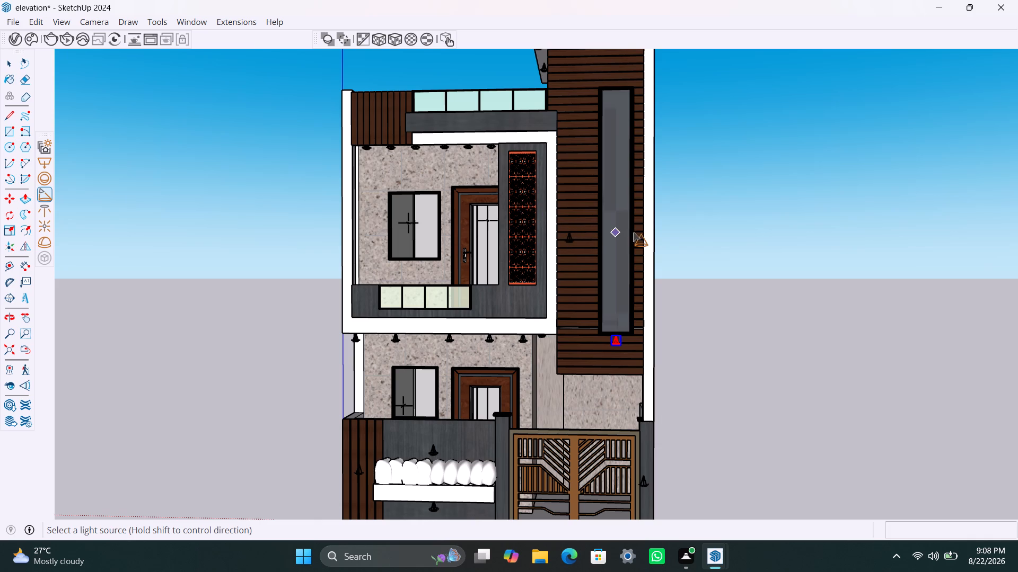
{"action": "left_click", "coordinate": [634, 231]}
{"action": "key", "text": "ctrl+z"}
{"action": "left_click", "coordinate": [642, 236]}
Place a spotlight at the top of the wood-clad boundary wall's outer end and another atop the gate's outer pillar.
{"action": "left_click", "coordinate": [354, 421]}
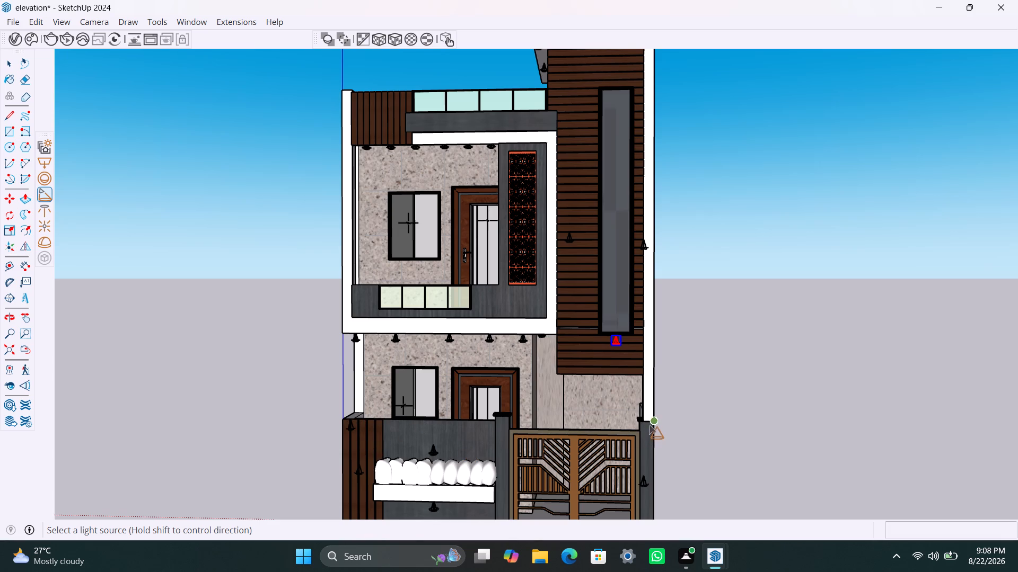
{"action": "left_click", "coordinate": [647, 421]}
{"action": "key", "text": "ctrl+z"}
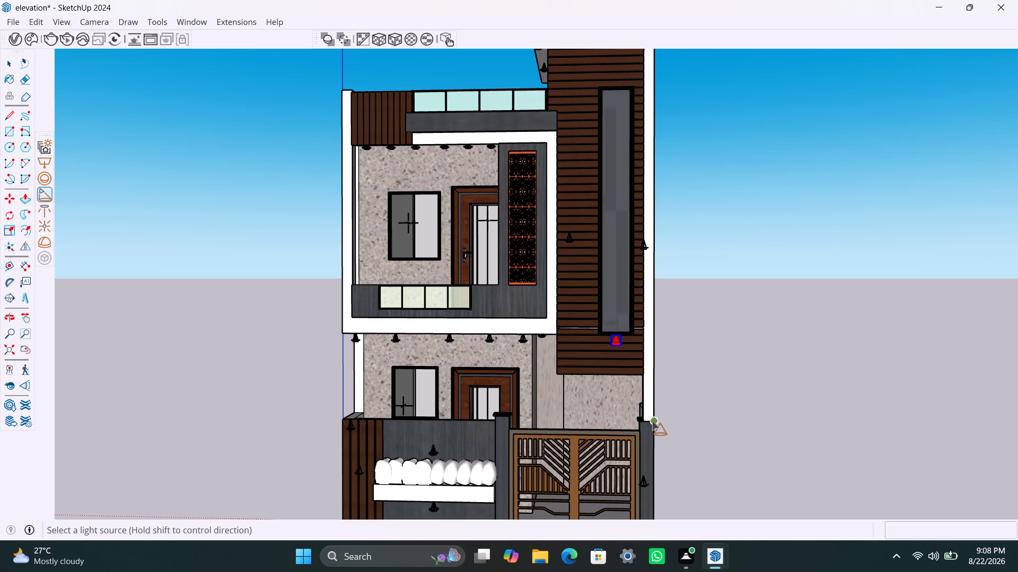
{"action": "left_click", "coordinate": [653, 421]}
Delete the old mid-height spotlights on the gate's outer pillar and on the wood-clad boundary wall.
{"action": "key", "text": "space"}
{"action": "left_click", "coordinate": [646, 485]}
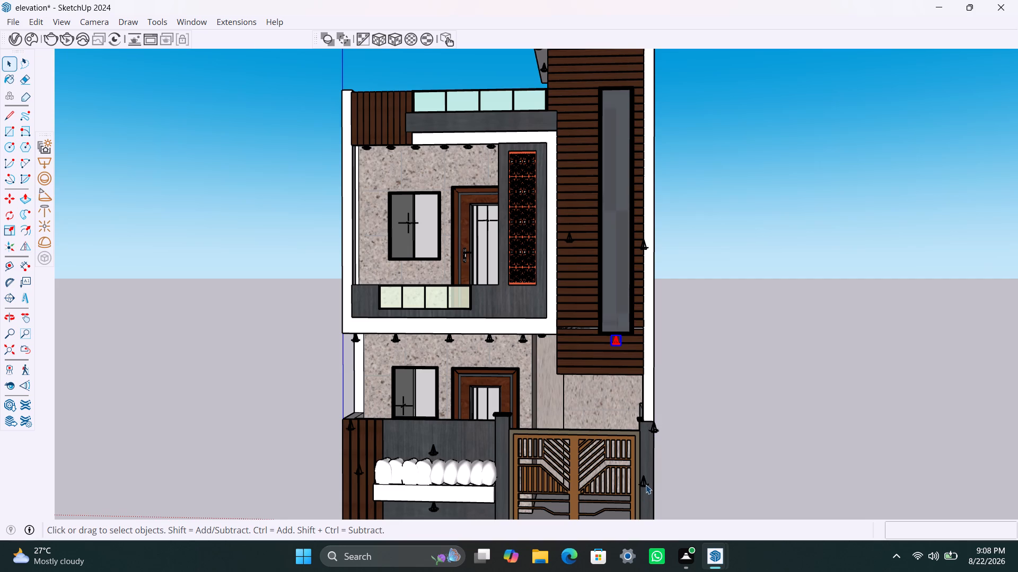
{"action": "key", "text": "Delete"}
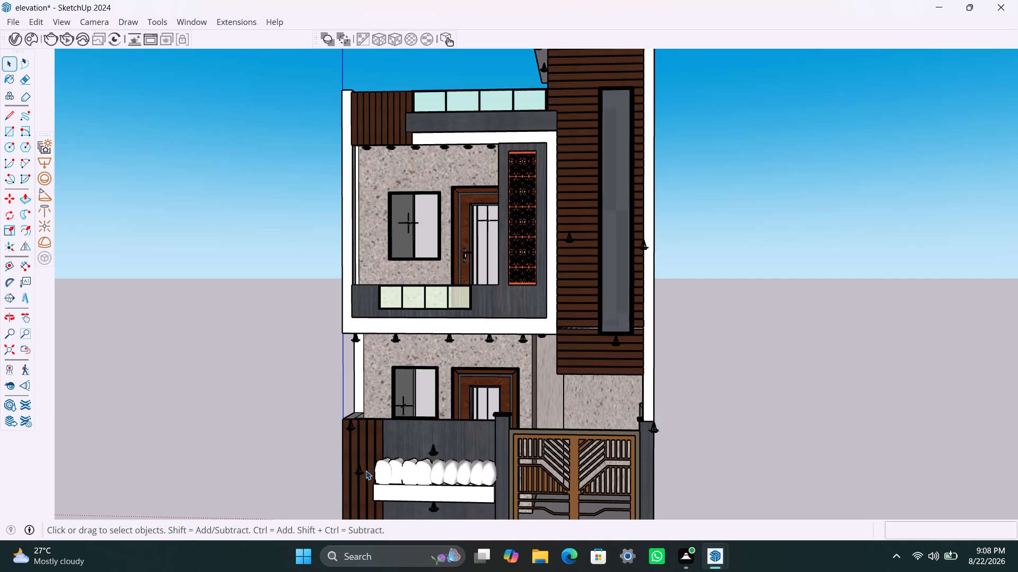
{"action": "left_click", "coordinate": [359, 469]}
{"action": "key", "text": "Delete"}
Place new spotlights at mid-height on the outer edges of the wood-clad boundary wall and the gate's outer pillar.
{"action": "scroll", "coordinate": [374, 447], "scroll_direction": "down", "scroll_amount": 3}
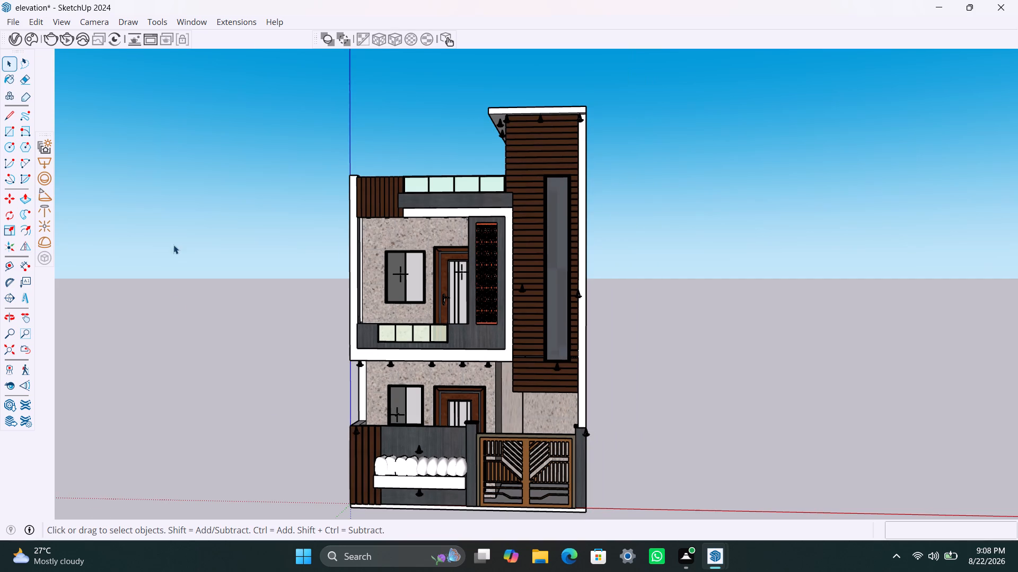
{"action": "left_click", "coordinate": [48, 197]}
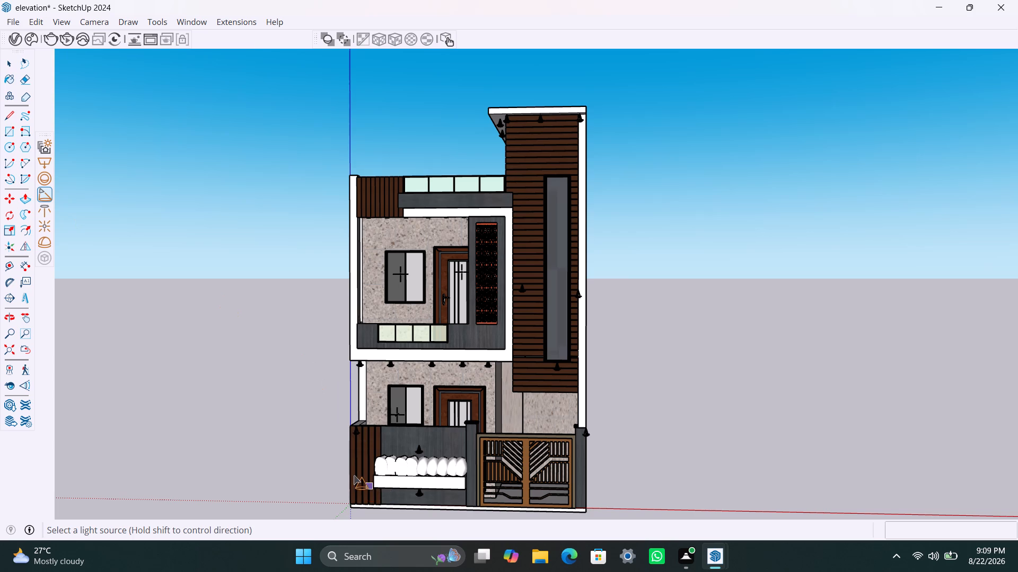
{"action": "left_click", "coordinate": [353, 472]}
{"action": "left_click", "coordinate": [584, 475]}
Place a V-Ray spotlight at the top centre of the tall window on the wood-clad tower.
{"action": "left_click", "coordinate": [556, 176]}
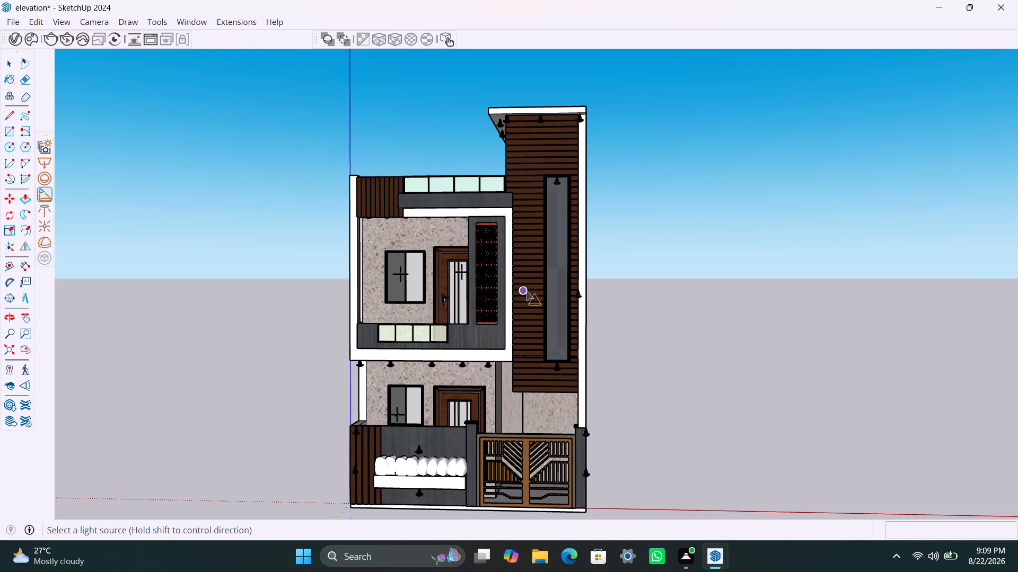
{"action": "key", "text": "space"}
Replace the mid-height spotlight on the tower cladding's outer side with one on the outer edge of the tower's white column.
{"action": "left_click", "coordinate": [580, 296]}
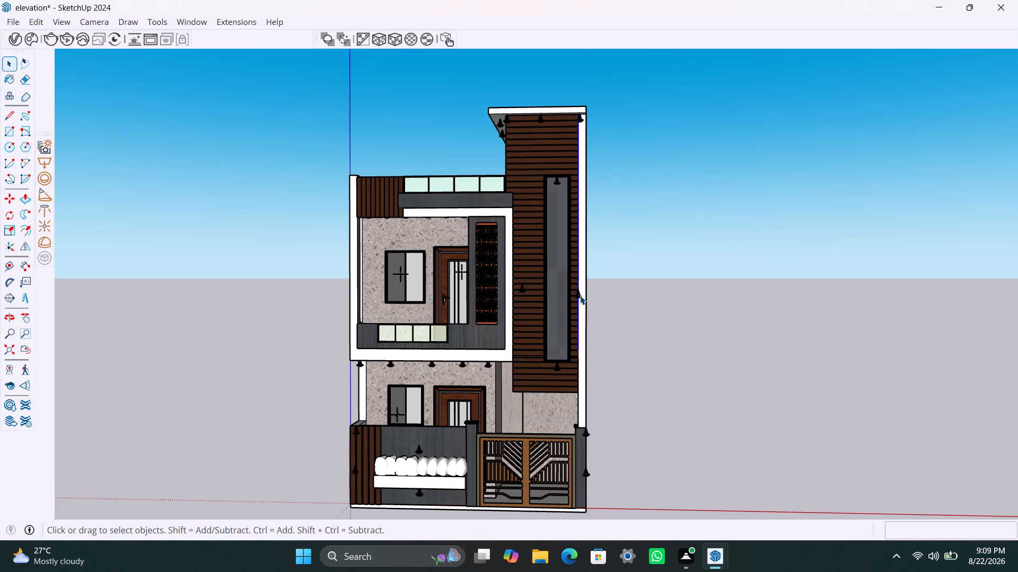
{"action": "scroll", "coordinate": [580, 296], "scroll_direction": "up", "scroll_amount": 3}
{"action": "left_click", "coordinate": [579, 296]}
{"action": "left_click", "coordinate": [584, 296]}
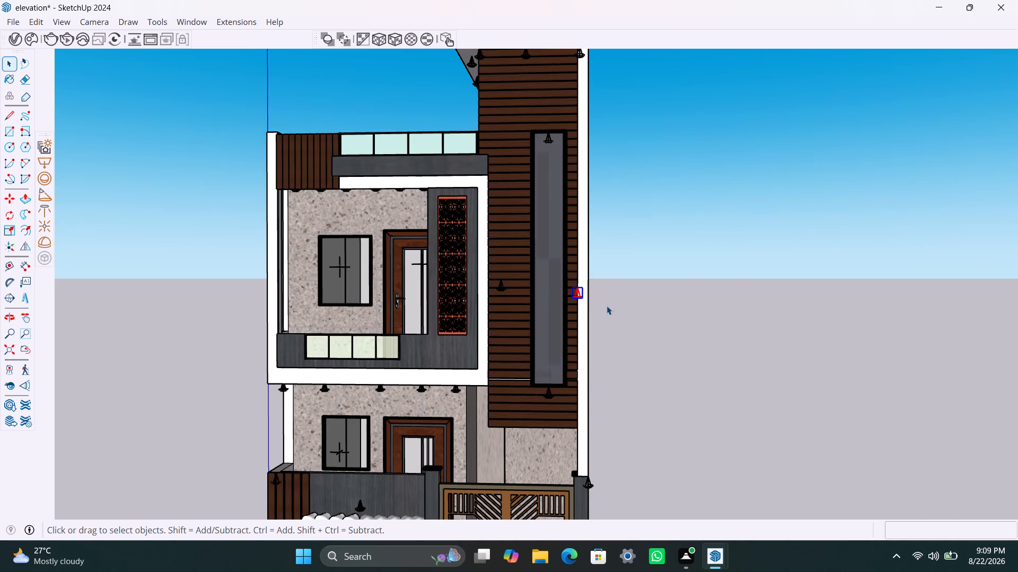
{"action": "key", "text": "Delete"}
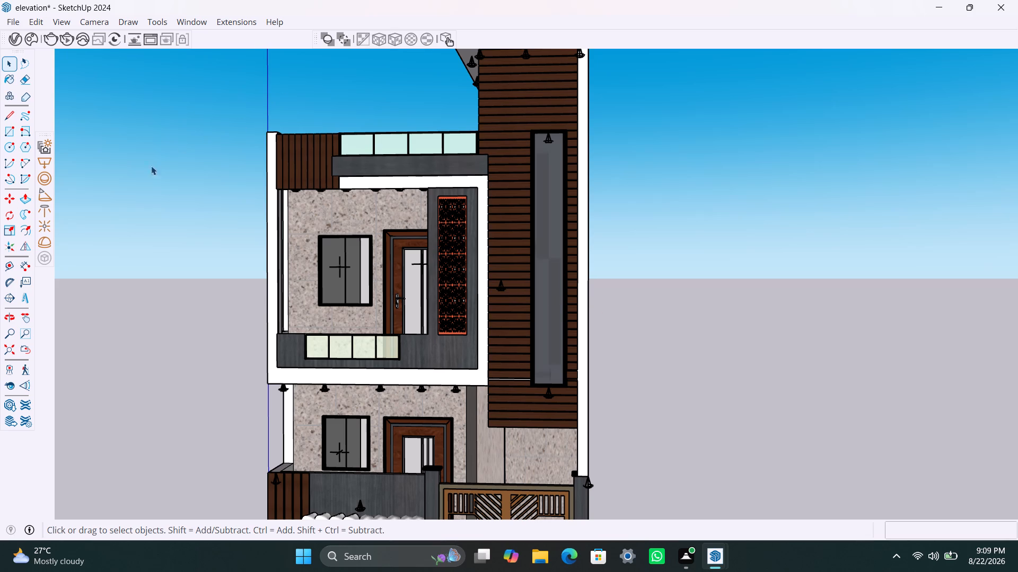
{"action": "left_click", "coordinate": [47, 198]}
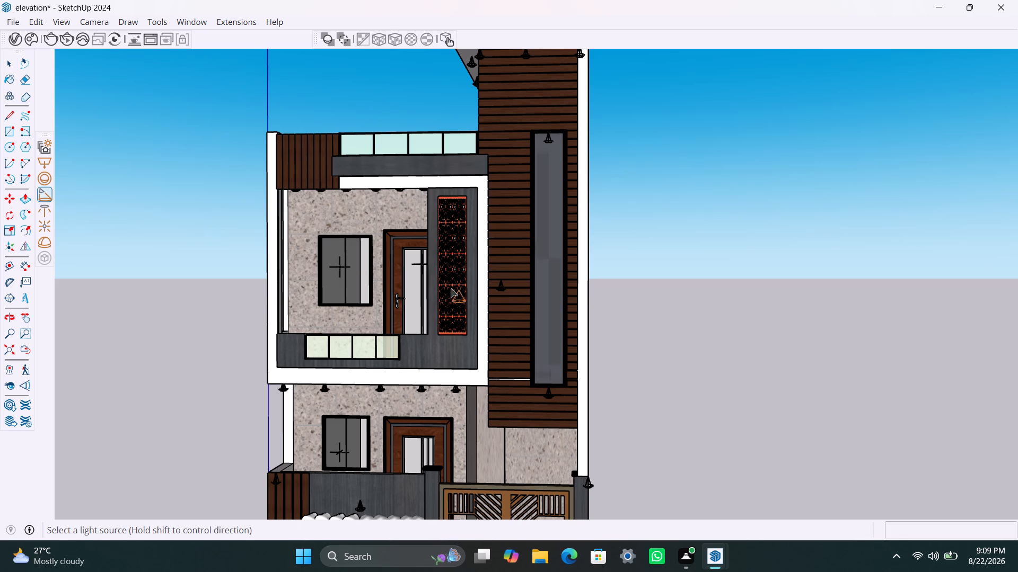
{"action": "left_click", "coordinate": [586, 280]}
{"action": "key", "text": "space"}
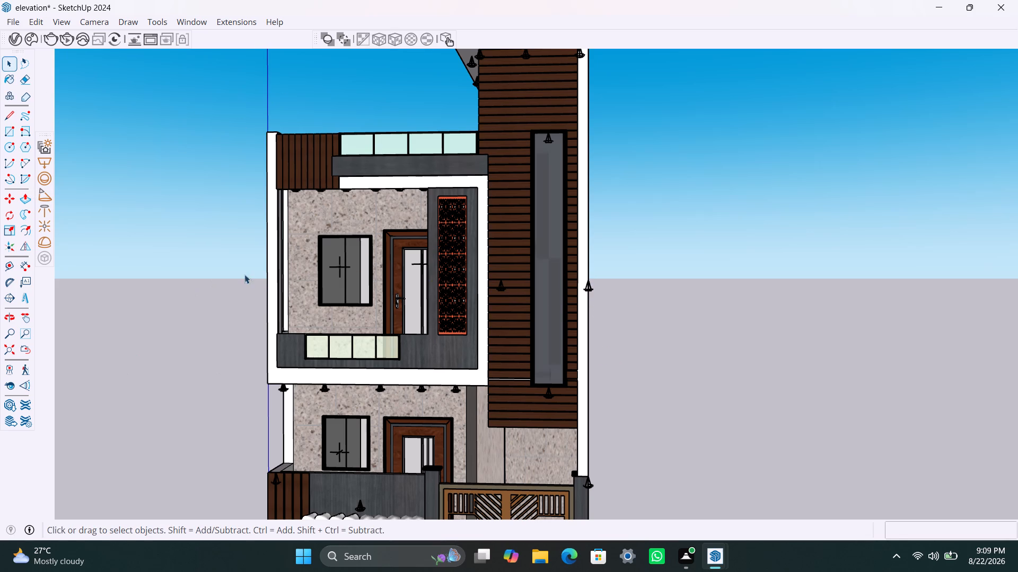
Place two spotlights on the outer edge of the upper floor's white side wall, at its top and mid-height.
{"action": "left_click", "coordinate": [37, 195]}
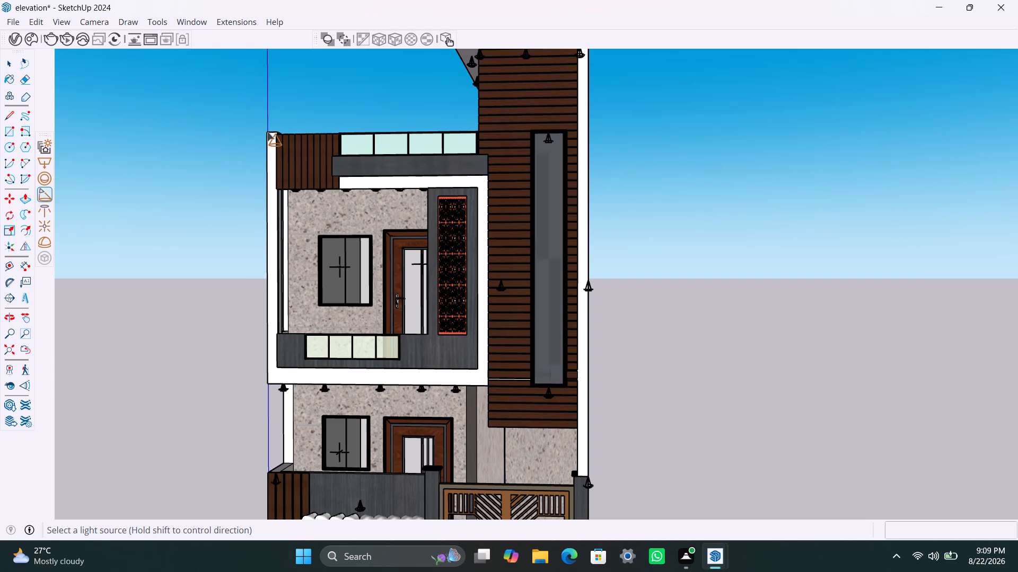
{"action": "left_click", "coordinate": [269, 133]}
{"action": "left_click", "coordinate": [269, 259]}
Place spotlights at the top and bottom centre of the decorative lattice panel beside the upper-floor door.
{"action": "left_click", "coordinate": [450, 195]}
{"action": "left_click", "coordinate": [452, 189]}
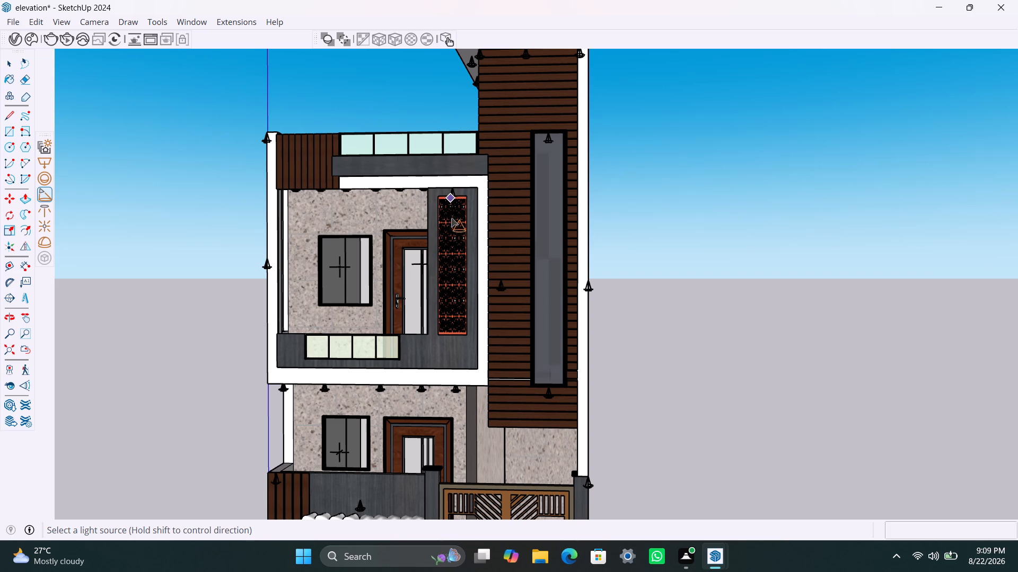
{"action": "left_click", "coordinate": [454, 337]}
{"action": "key", "text": "space"}
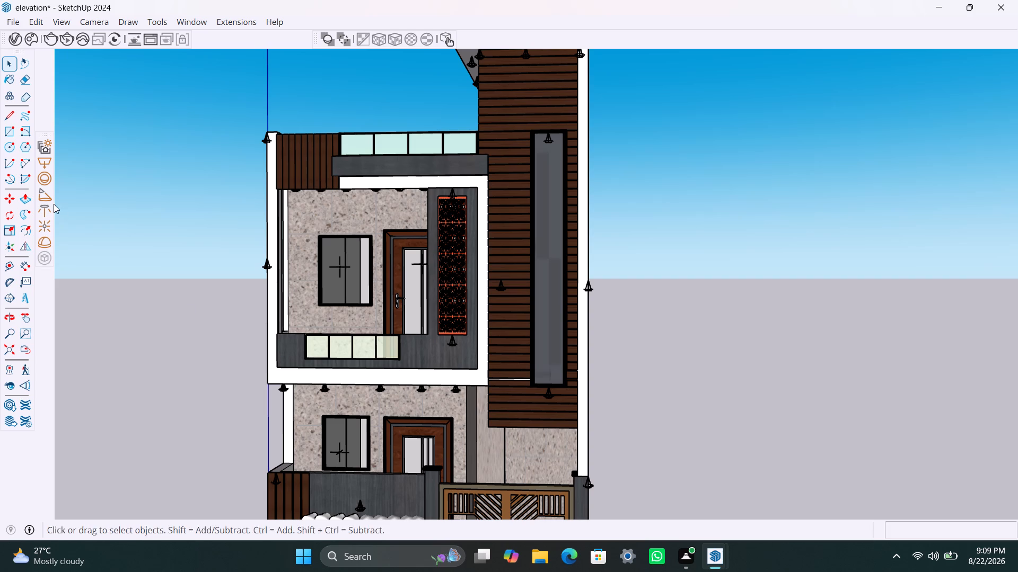
Place a spotlight atop the dark balcony parapet, at its outer end beside the glass panels.
{"action": "left_click", "coordinate": [48, 195]}
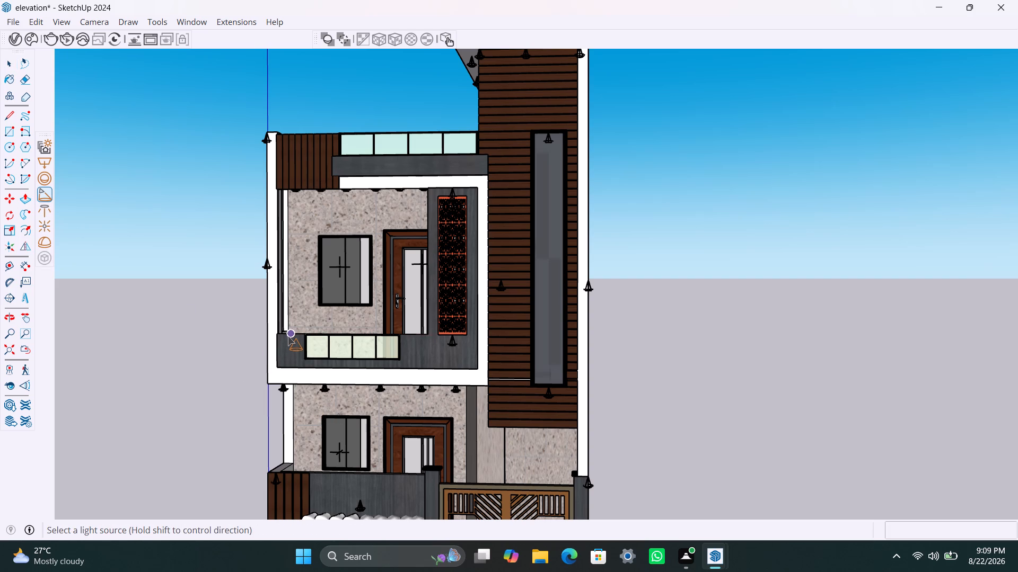
{"action": "left_click", "coordinate": [287, 335]}
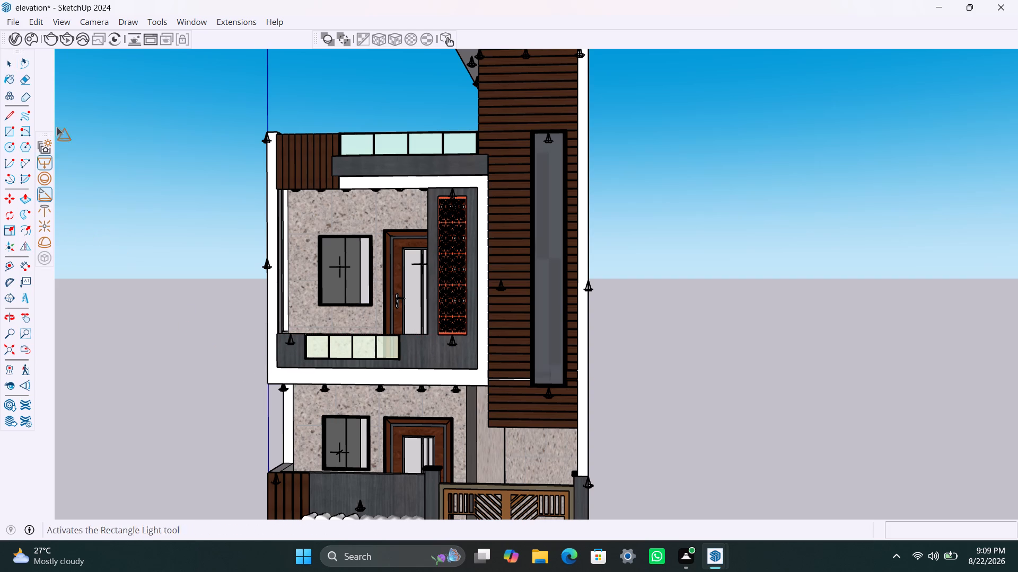
Set the intensity of Spot Light#32 to 500000 in the V-Ray Asset Editor.
{"action": "left_click", "coordinate": [37, 44]}
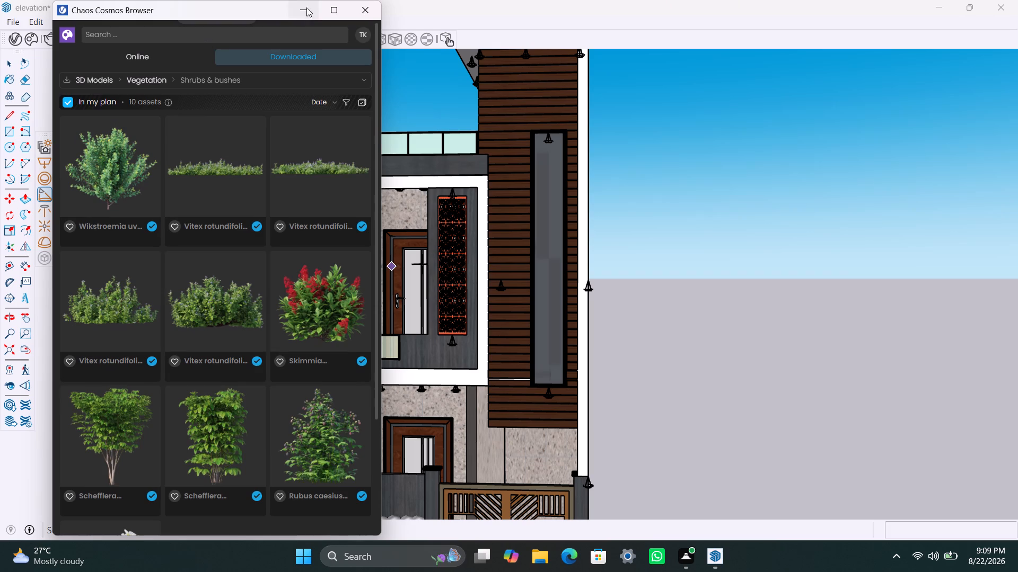
{"action": "left_click", "coordinate": [310, 10]}
{"action": "left_click", "coordinate": [20, 37]}
{"action": "key", "text": "space"}
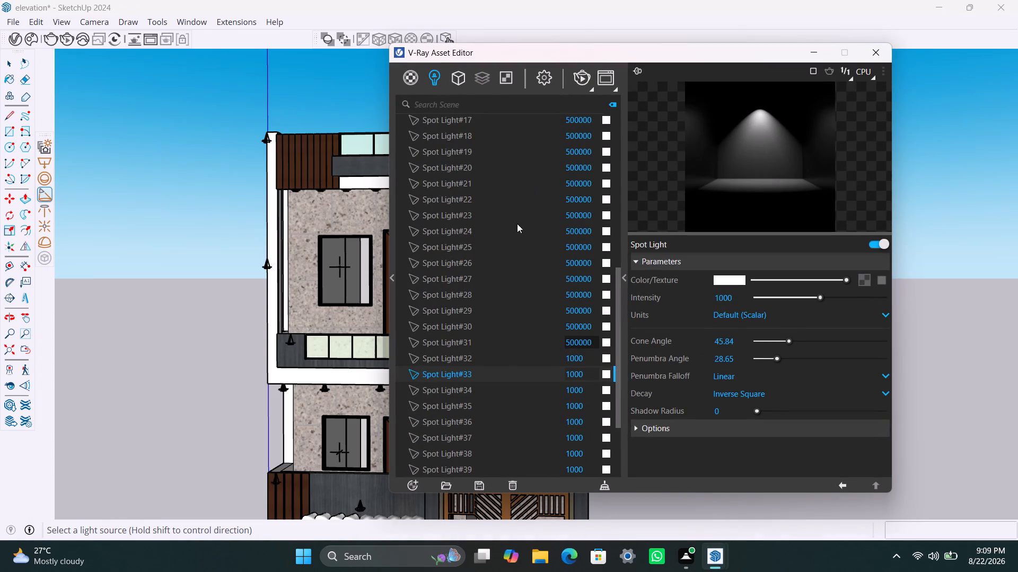
{"action": "key", "text": "BackSpace"}
{"action": "left_click", "coordinate": [583, 356]}
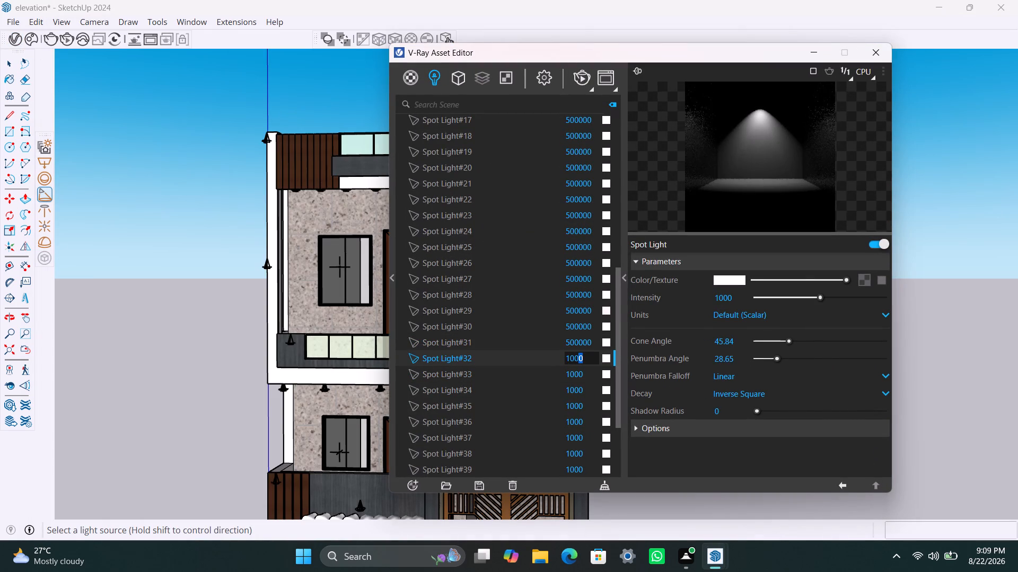
{"action": "left_click", "coordinate": [574, 360]}
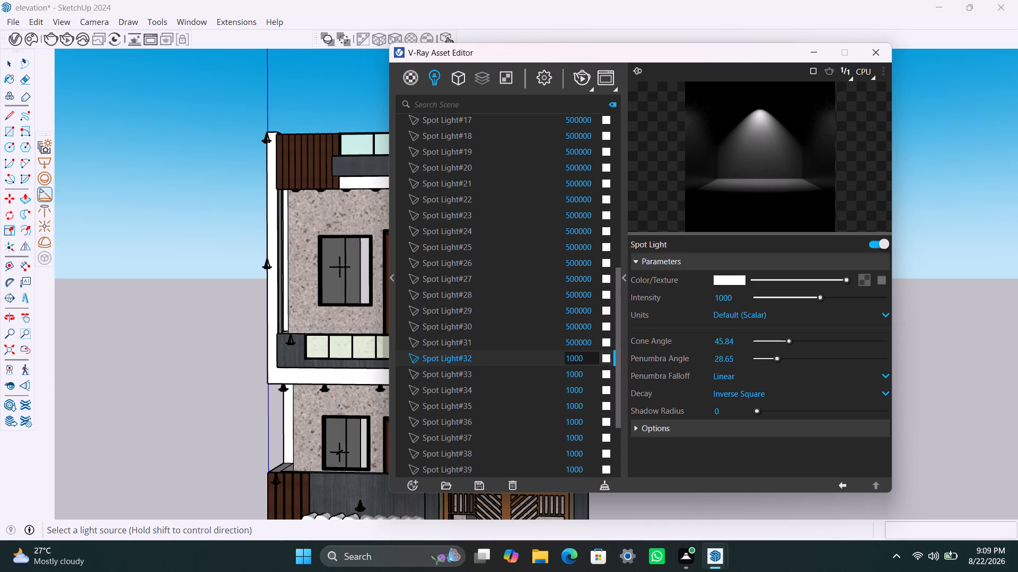
{"action": "left_click", "coordinate": [570, 359]}
{"action": "key", "text": "Delete"}
{"action": "key", "text": "5"}
{"action": "key", "text": "BackSpace"}
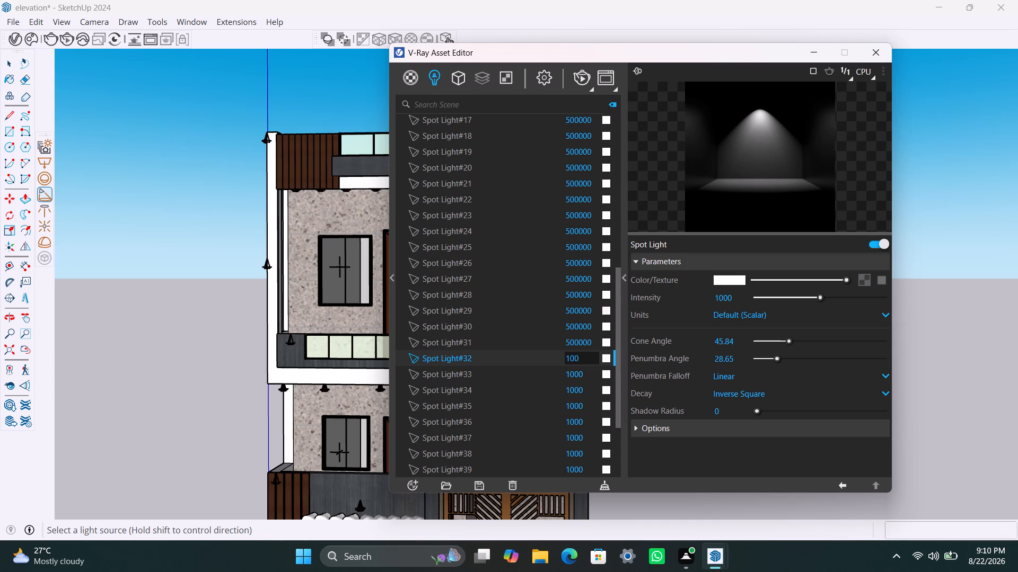
{"action": "key", "text": "BackSpace"}
{"action": "key", "text": "5"}
{"action": "left_click", "coordinate": [582, 362]}
{"action": "type", "text": "00"}
{"action": "key", "text": "0"}
Set the intensity of Spot Light#33 to 500000.
{"action": "left_click", "coordinate": [570, 373]}
{"action": "key", "text": "Delete"}
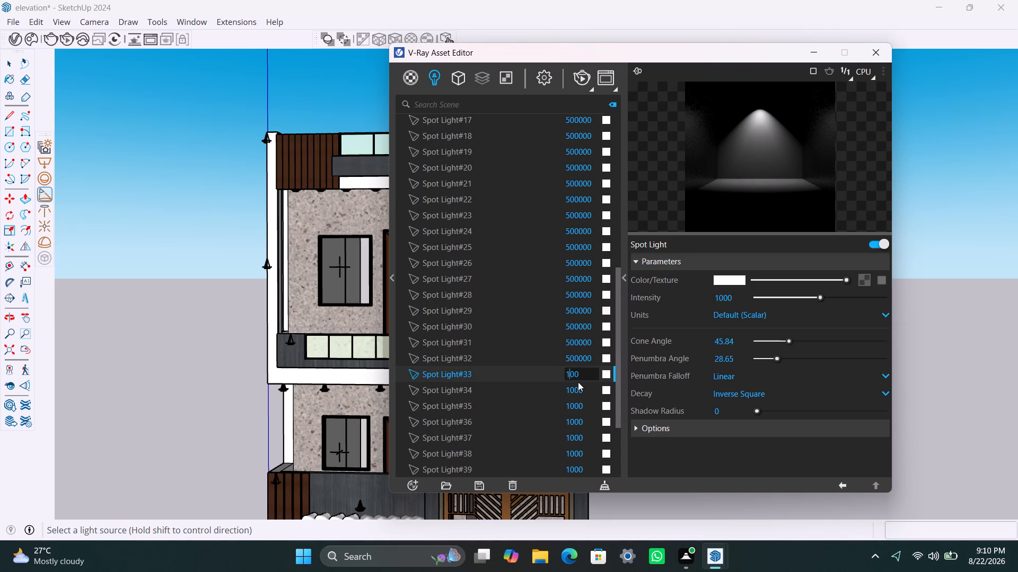
{"action": "key", "text": "5"}
{"action": "key", "text": "Right"}
{"action": "key", "text": "Right"}
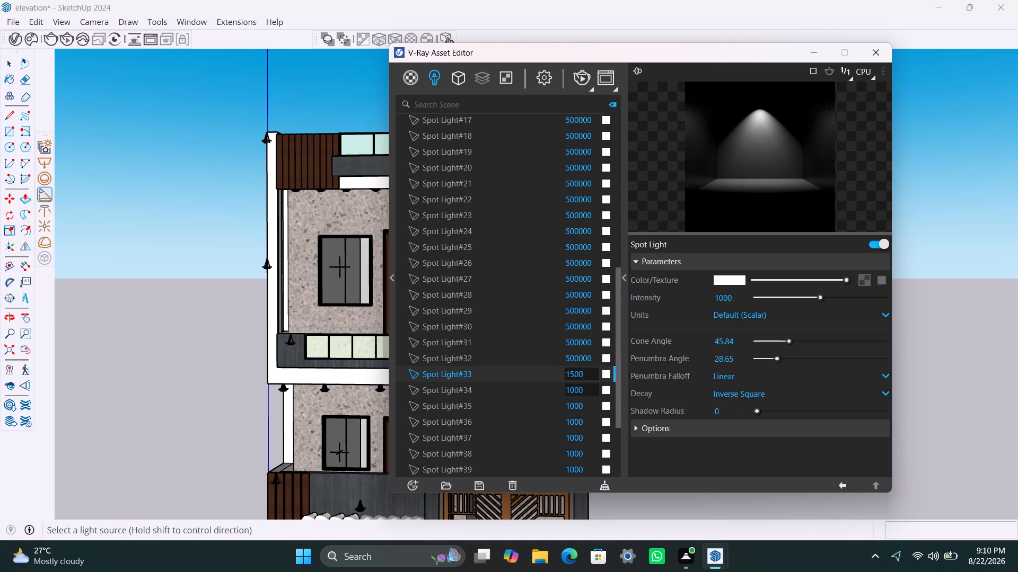
{"action": "left_click", "coordinate": [571, 375]}
{"action": "key", "text": "Delete"}
{"action": "key", "text": "BackSpace"}
{"action": "key", "text": "5"}
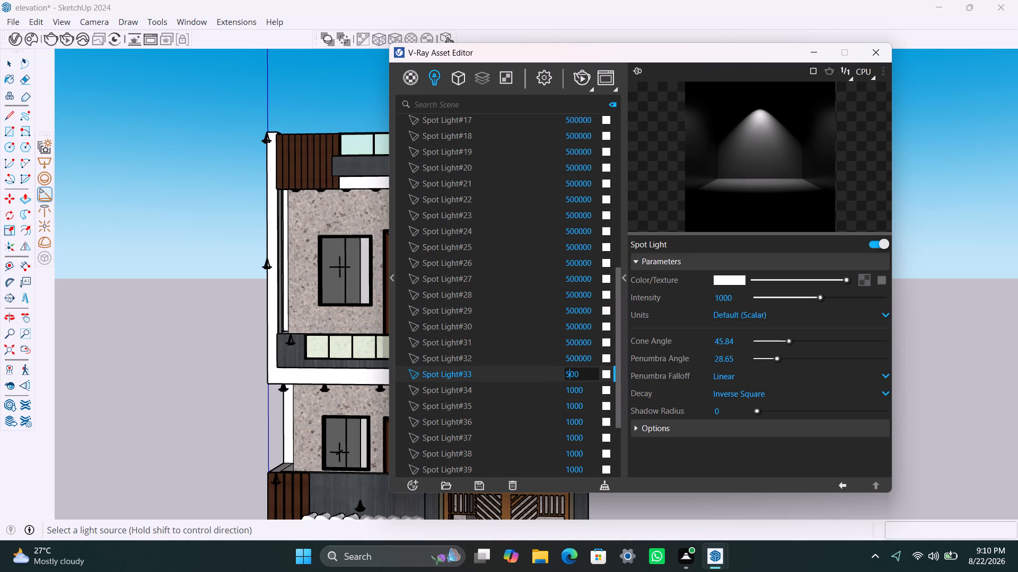
{"action": "left_click", "coordinate": [584, 376]}
{"action": "type", "text": "00"}
{"action": "key", "text": "0"}
Set the intensity of Spot Light#34 to 500000.
{"action": "left_click", "coordinate": [569, 392]}
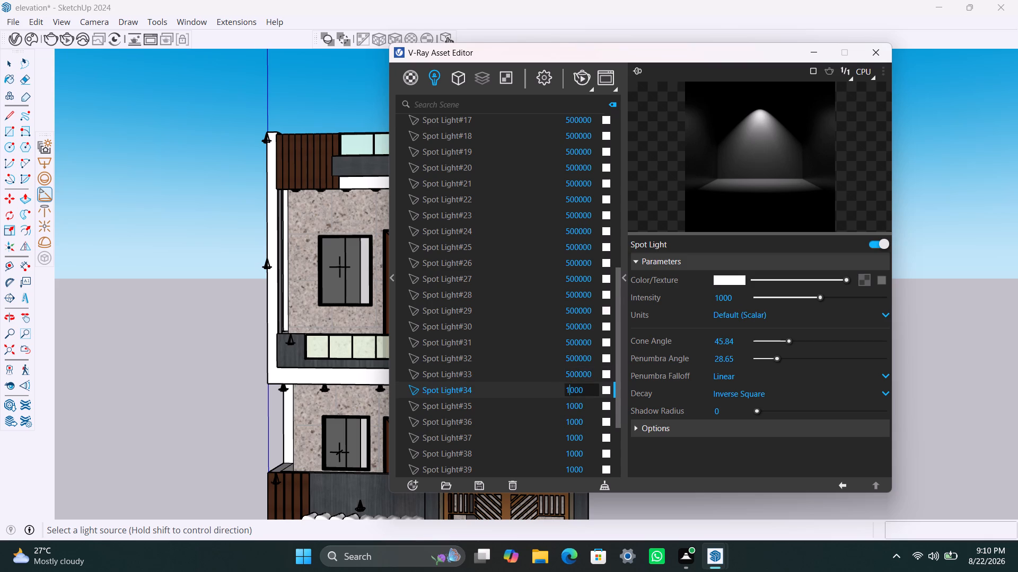
{"action": "key", "text": "Delete"}
{"action": "key", "text": "5"}
{"action": "key", "text": "Right"}
{"action": "key", "text": "BackSpace"}
{"action": "key", "text": "BackSpace"}
{"action": "key", "text": "BackSpace"}
{"action": "key", "text": "5"}
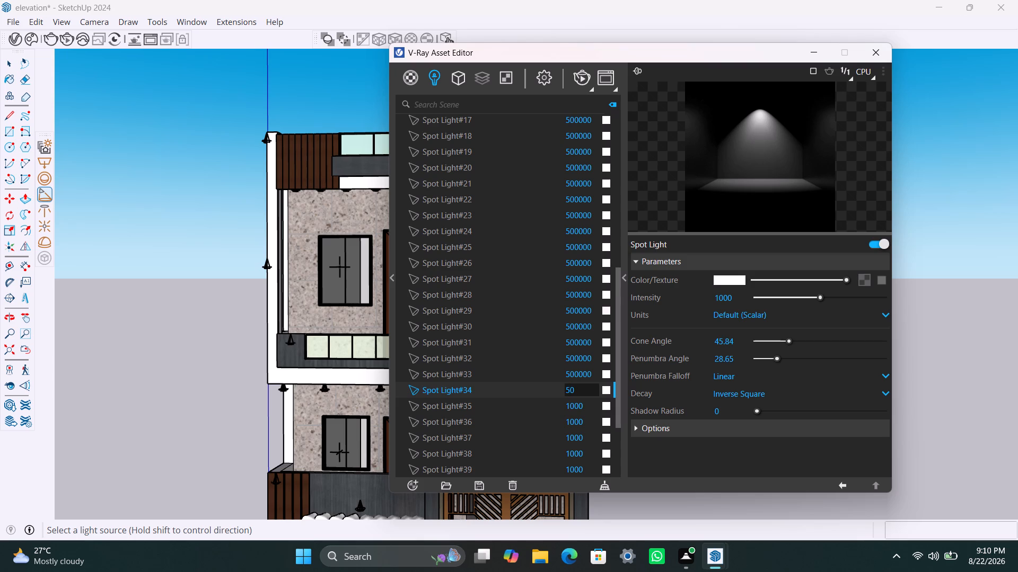
{"action": "key", "text": "0"}
{"action": "type", "text": "000"}
Set the intensity of Spot Light#35 and Spot Light#36 to 500000.
{"action": "left_click", "coordinate": [571, 402]}
{"action": "key", "text": "BackSpace"}
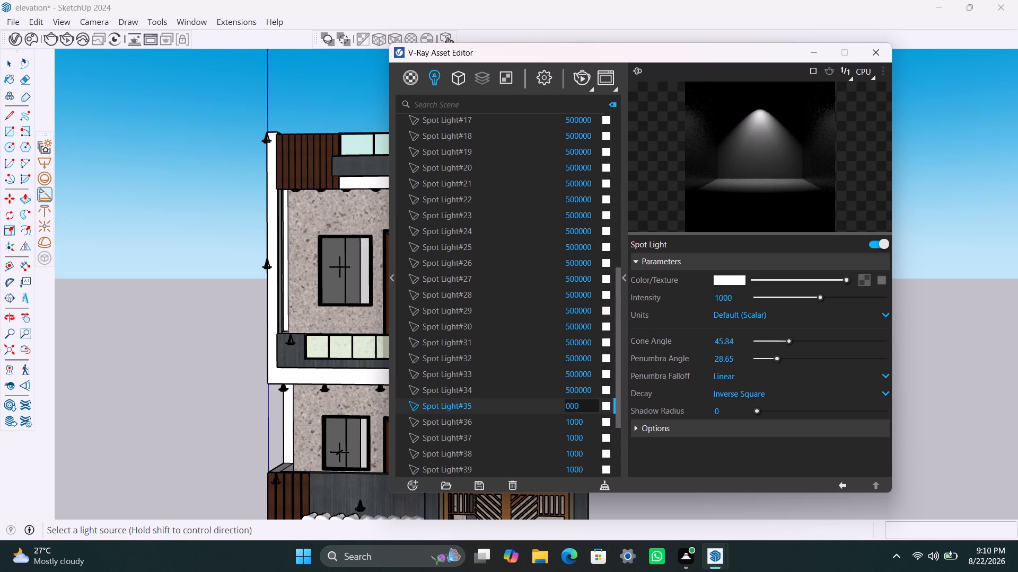
{"action": "key", "text": "5"}
{"action": "type", "text": "00"}
{"action": "left_click", "coordinate": [569, 422]}
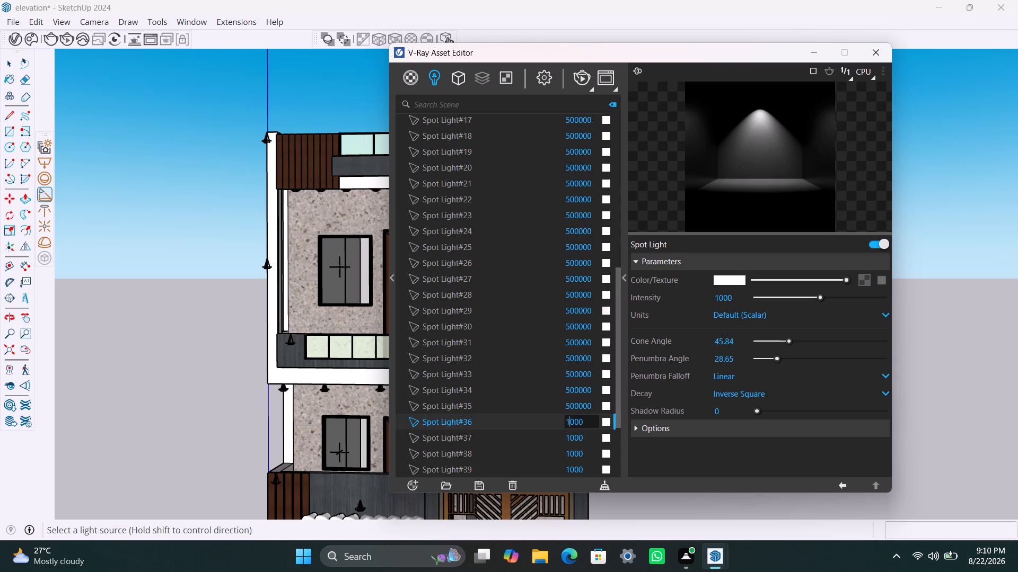
{"action": "key", "text": "BackSpace"}
{"action": "key", "text": "5"}
{"action": "key", "text": "0"}
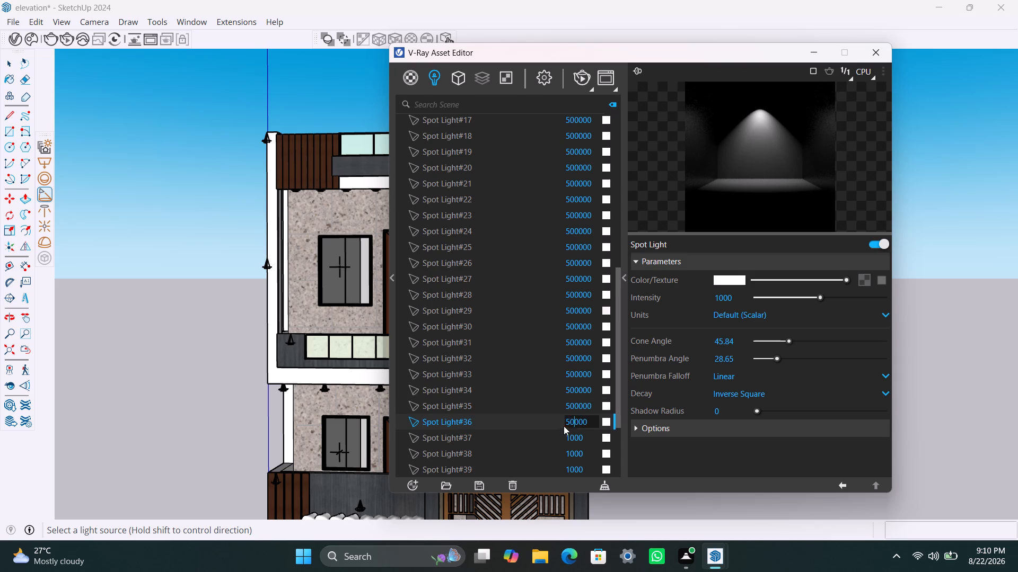
{"action": "key", "text": "0"}
Set the intensity of Spot Light#37, Spot Light#38 and Spot Light#39 to 500000.
{"action": "left_click", "coordinate": [569, 437]}
{"action": "key", "text": "BackSpace"}
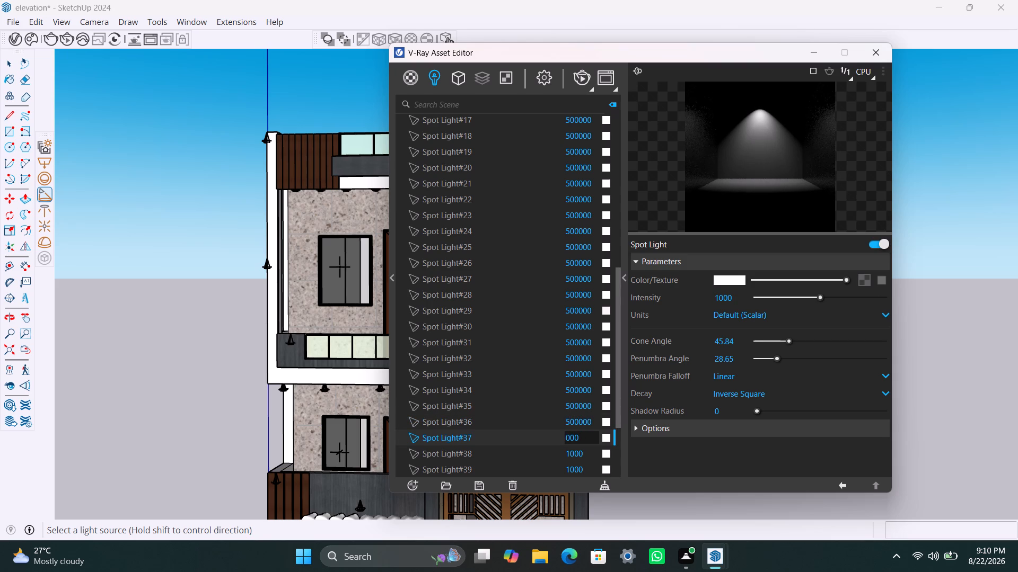
{"action": "type", "text": "500"}
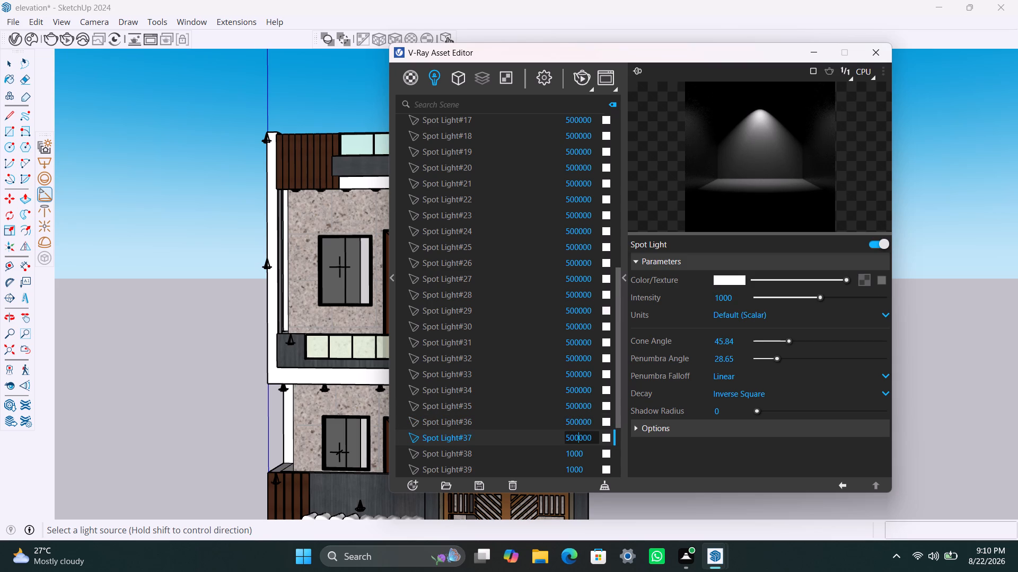
{"action": "left_click", "coordinate": [566, 455]}
{"action": "left_click", "coordinate": [570, 455]}
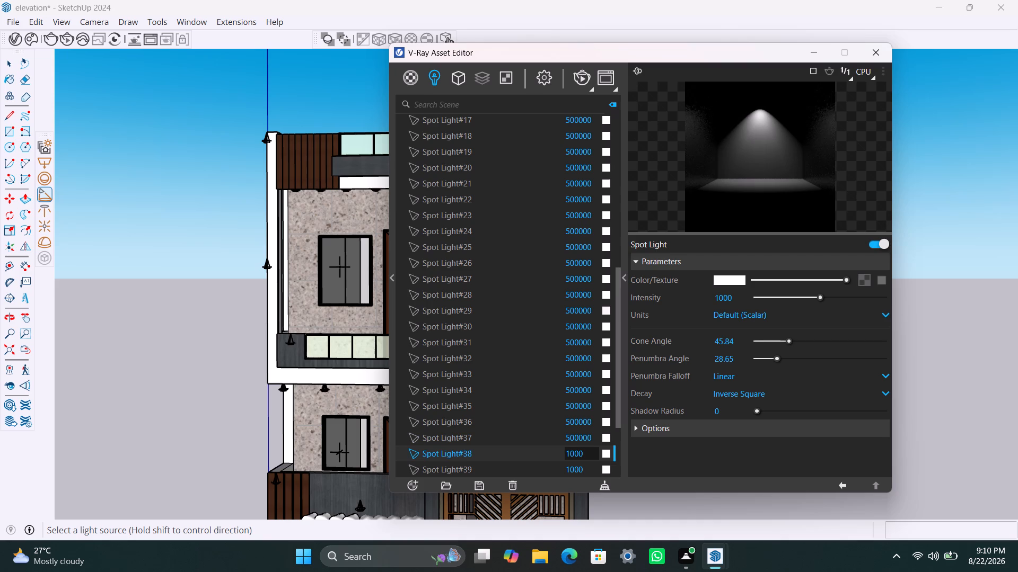
{"action": "key", "text": "BackSpace"}
{"action": "type", "text": "500"}
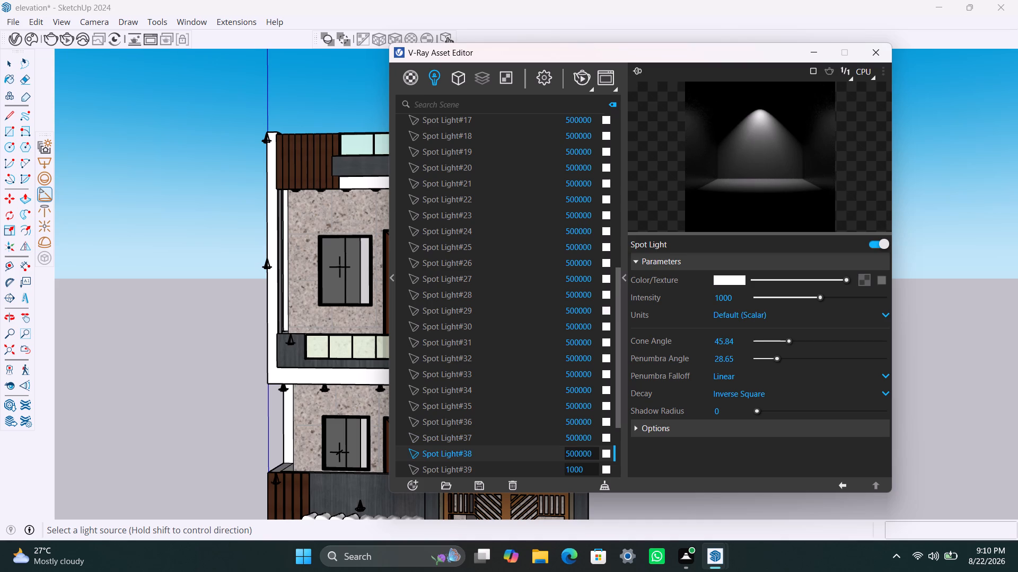
{"action": "left_click", "coordinate": [571, 467]}
{"action": "key", "text": "BackSpace"}
{"action": "type", "text": "500"}
Set the intensity of Spot Light#40, Spot Light#41 and Spot Light#42 to 500000.
{"action": "scroll", "coordinate": [569, 401], "scroll_direction": "down", "scroll_amount": 3}
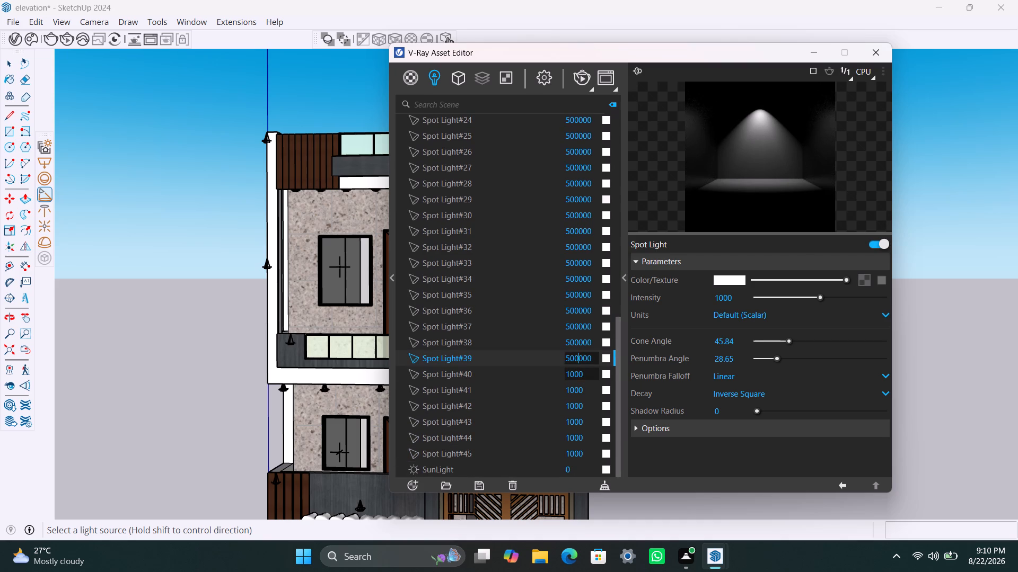
{"action": "left_click", "coordinate": [572, 372]}
{"action": "key", "text": "BackSpace"}
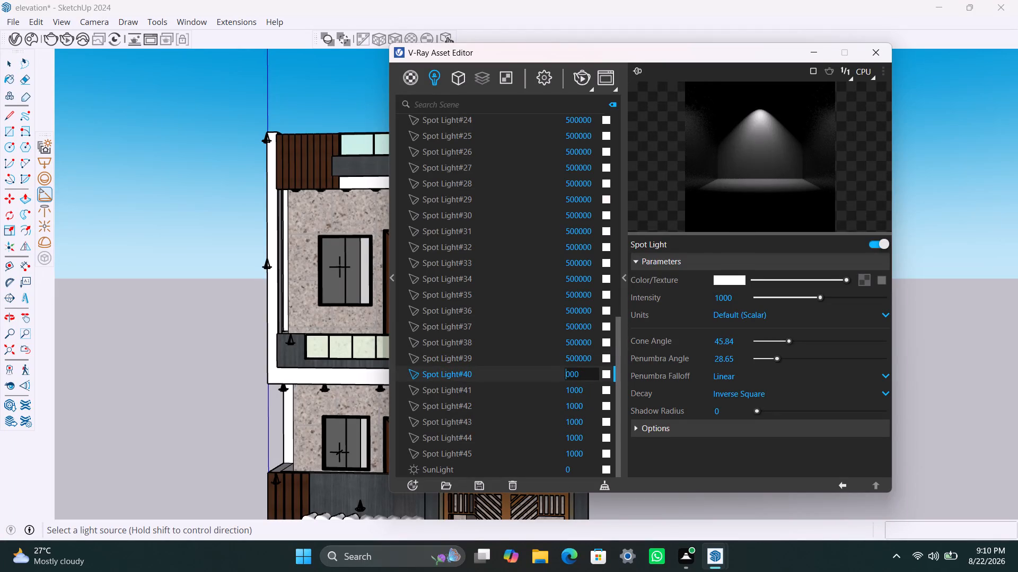
{"action": "type", "text": "50"}
{"action": "key", "text": "0"}
{"action": "left_click", "coordinate": [568, 394]}
{"action": "key", "text": "BackSpace"}
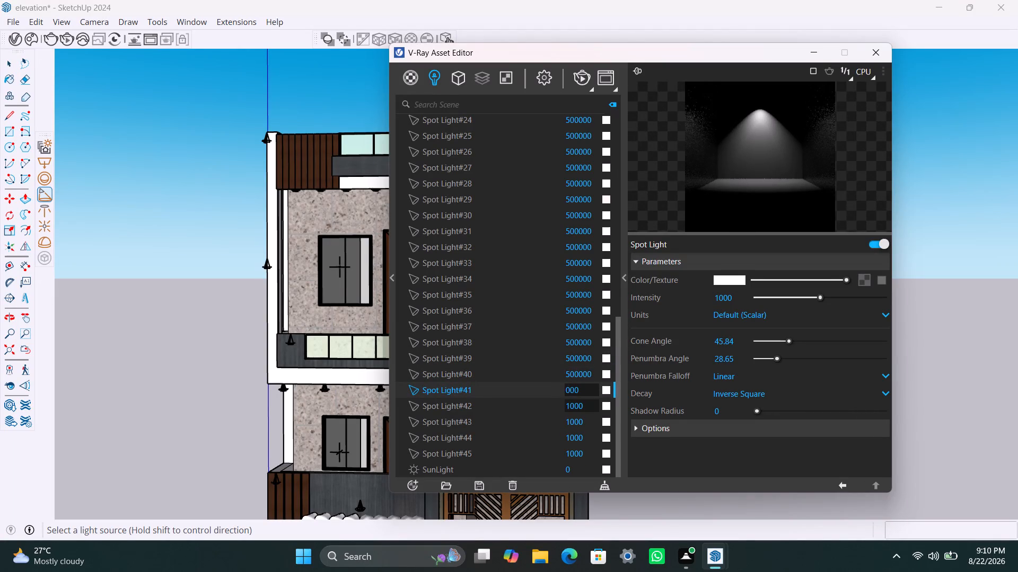
{"action": "type", "text": "500"}
{"action": "left_click", "coordinate": [569, 407]}
{"action": "key", "text": "BackSpace"}
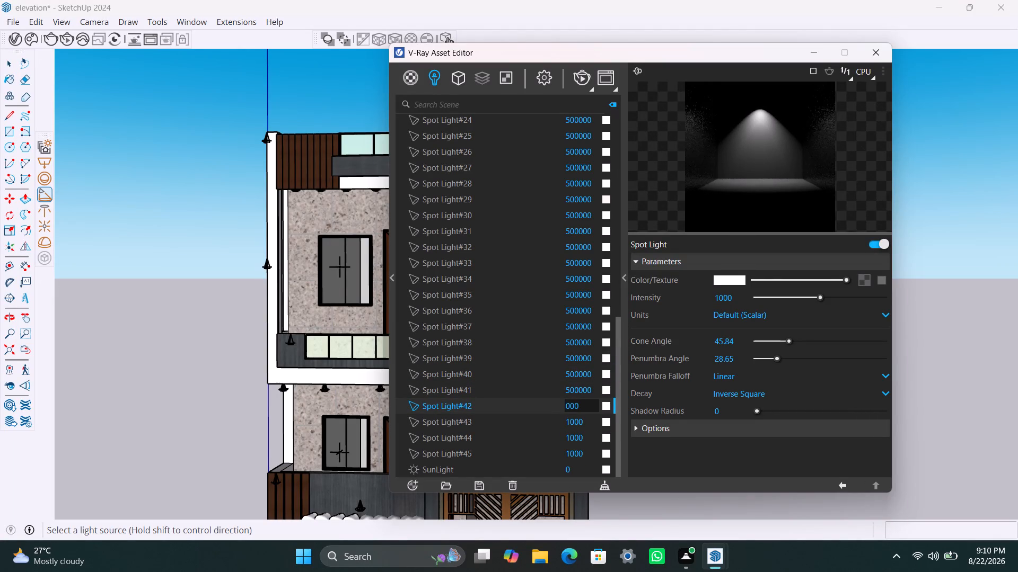
{"action": "type", "text": "500"}
Set the intensity of Spot Light#43, Spot Light#44 and Spot Light#45 to 500000.
{"action": "left_click", "coordinate": [571, 418]}
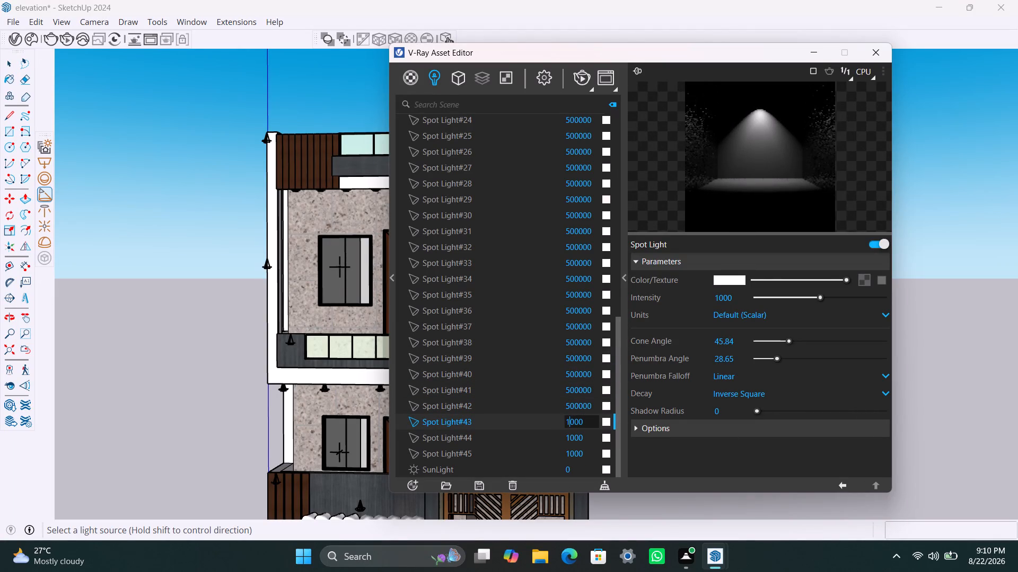
{"action": "key", "text": "BackSpace"}
{"action": "type", "text": "500"}
{"action": "left_click", "coordinate": [570, 436]}
{"action": "key", "text": "BackSpace"}
{"action": "type", "text": "500"}
{"action": "left_click", "coordinate": [571, 451]}
{"action": "key", "text": "BackSpace"}
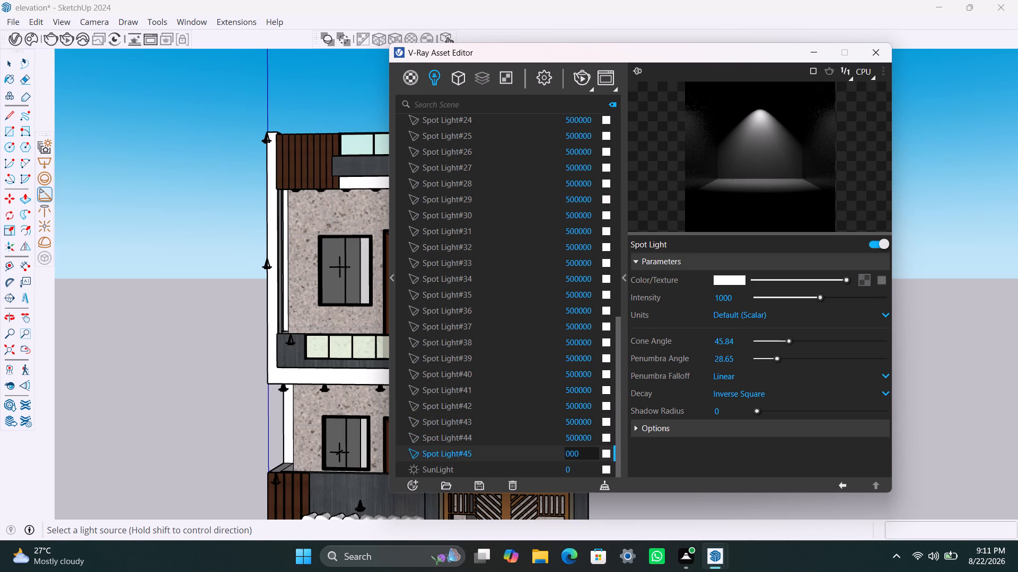
{"action": "key", "text": "5"}
{"action": "key", "text": "0"}
{"action": "key", "text": "0"}
Set the intensity of Omni Light#2, Omni Light#1 and Omni Light to 500000.
{"action": "scroll", "coordinate": [486, 301], "scroll_direction": "up", "scroll_amount": 2}
{"action": "scroll", "coordinate": [559, 274], "scroll_direction": "up", "scroll_amount": 3}
{"action": "scroll", "coordinate": [602, 200], "scroll_direction": "up", "scroll_amount": 2}
{"action": "scroll", "coordinate": [547, 247], "scroll_direction": "up", "scroll_amount": 3}
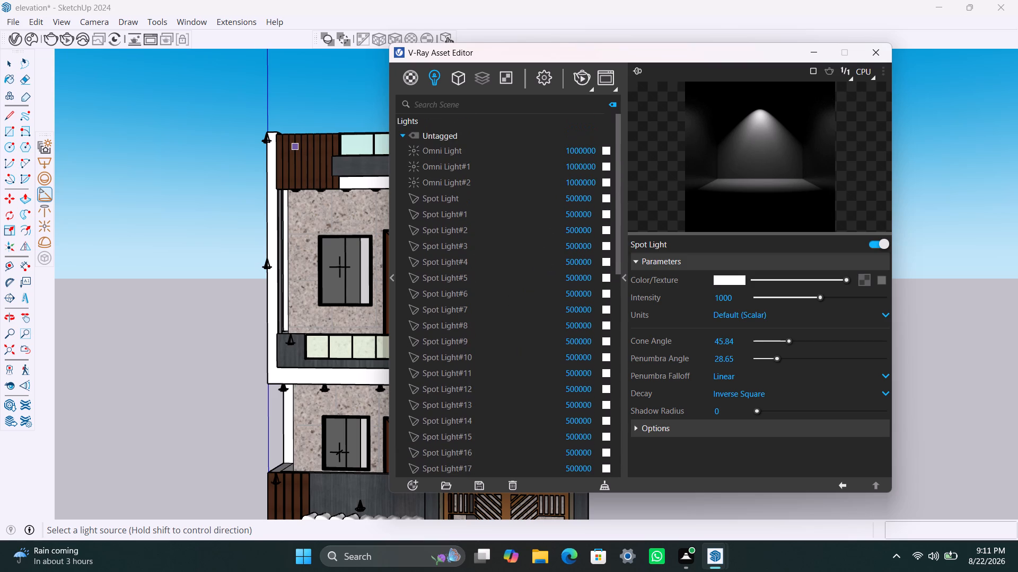
{"action": "left_click_drag", "start_coordinate": [573, 182], "coordinate": [566, 185]}
{"action": "key", "text": "5"}
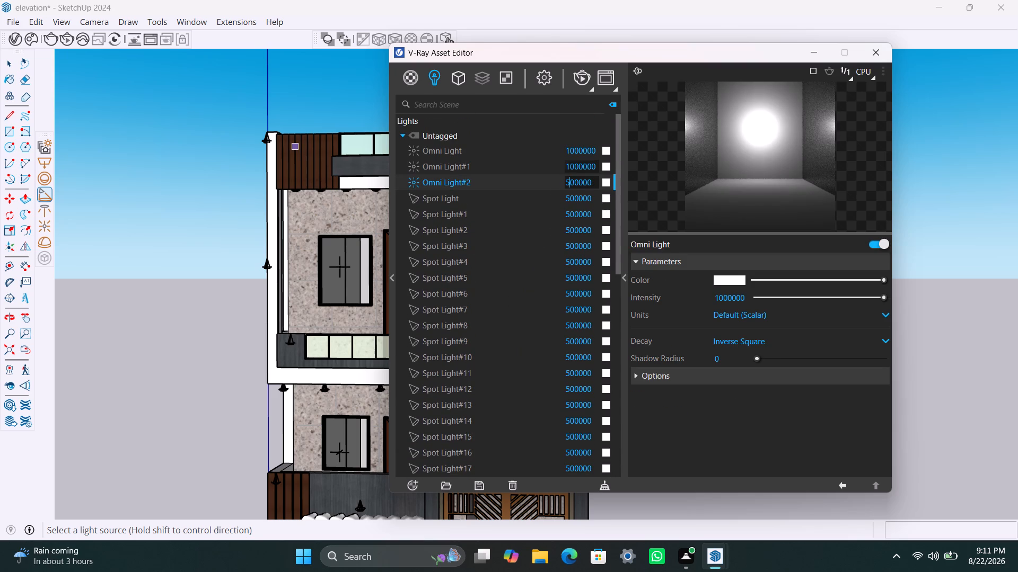
{"action": "left_click_drag", "start_coordinate": [574, 164], "coordinate": [560, 166]}
{"action": "key", "text": "5"}
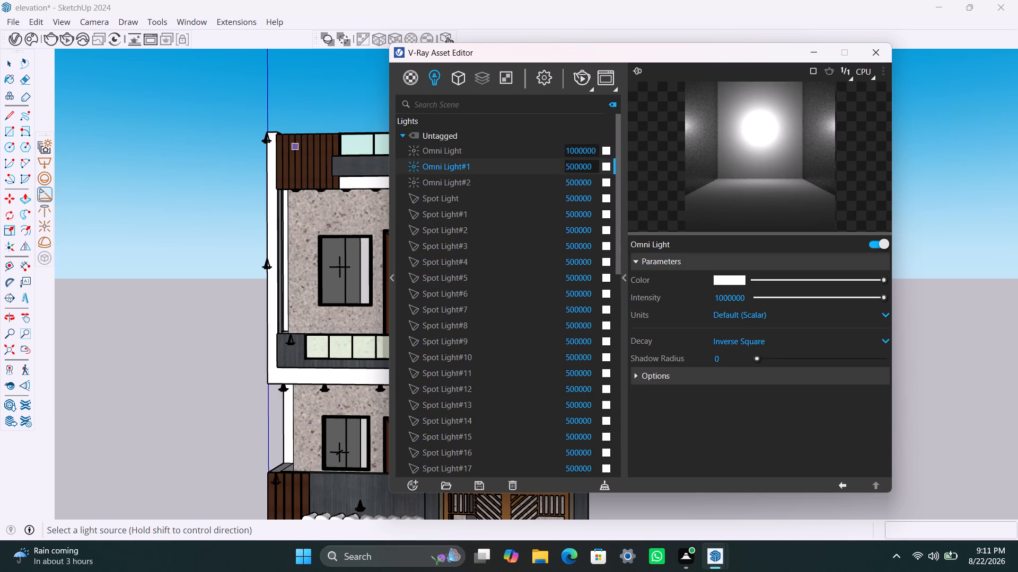
{"action": "left_click_drag", "start_coordinate": [574, 151], "coordinate": [559, 151]}
{"action": "key", "text": "5"}
Change the colour of Omni Light to a warm amber, about R 0.796, G 0.594, B 0.239.
{"action": "left_click", "coordinate": [726, 282]}
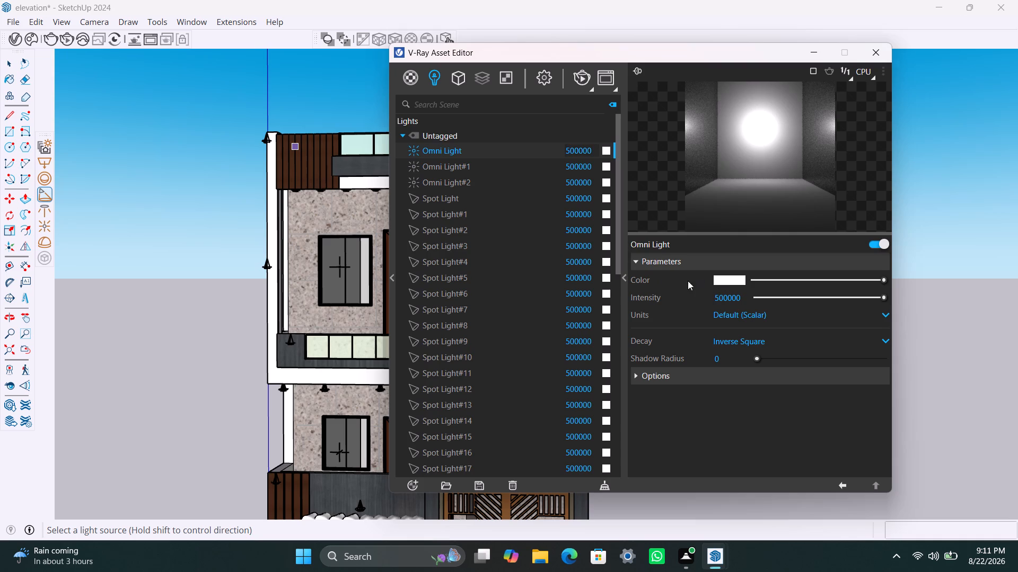
{"action": "left_click", "coordinate": [486, 194]}
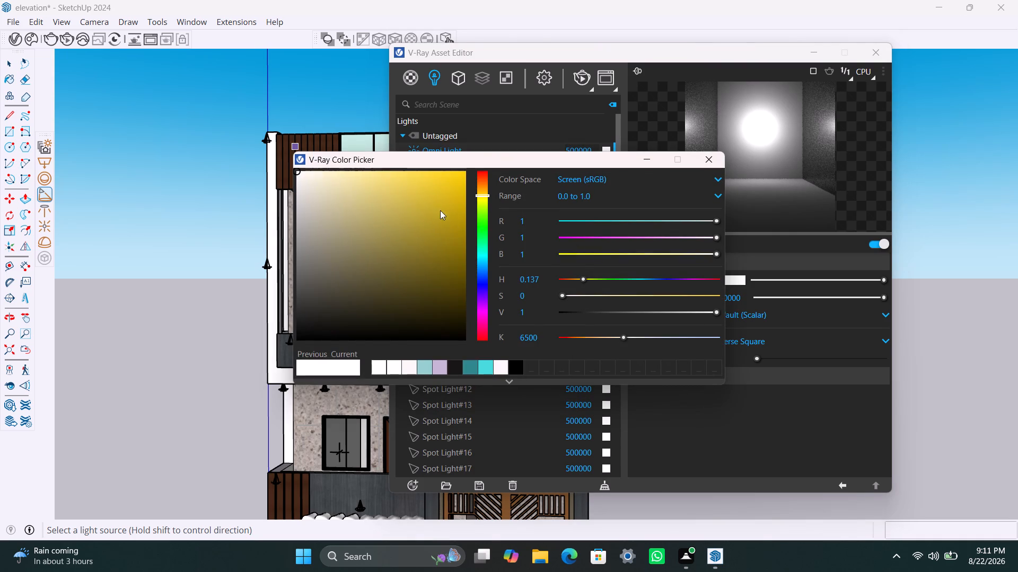
{"action": "left_click", "coordinate": [403, 217]}
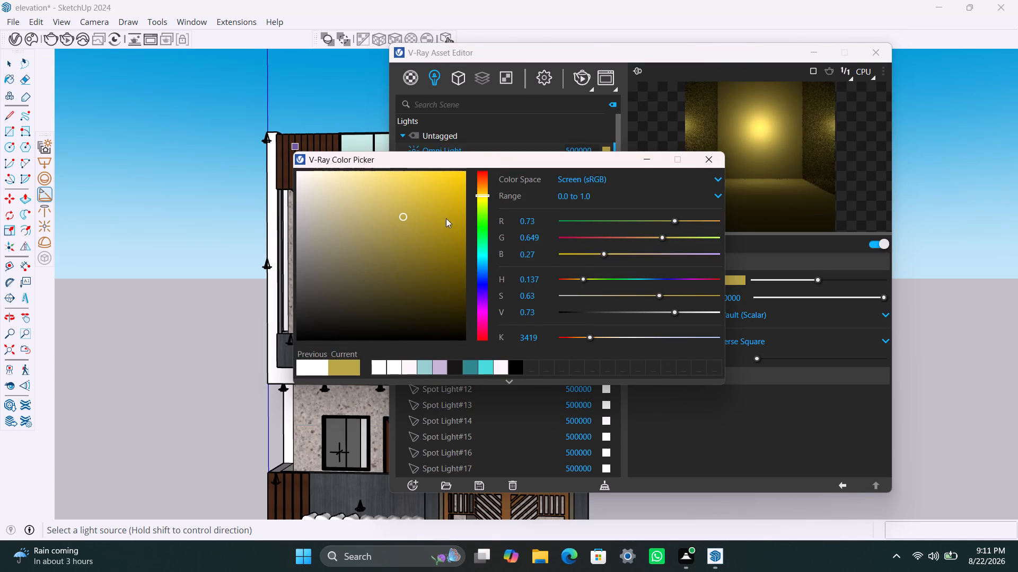
{"action": "left_click", "coordinate": [485, 190]}
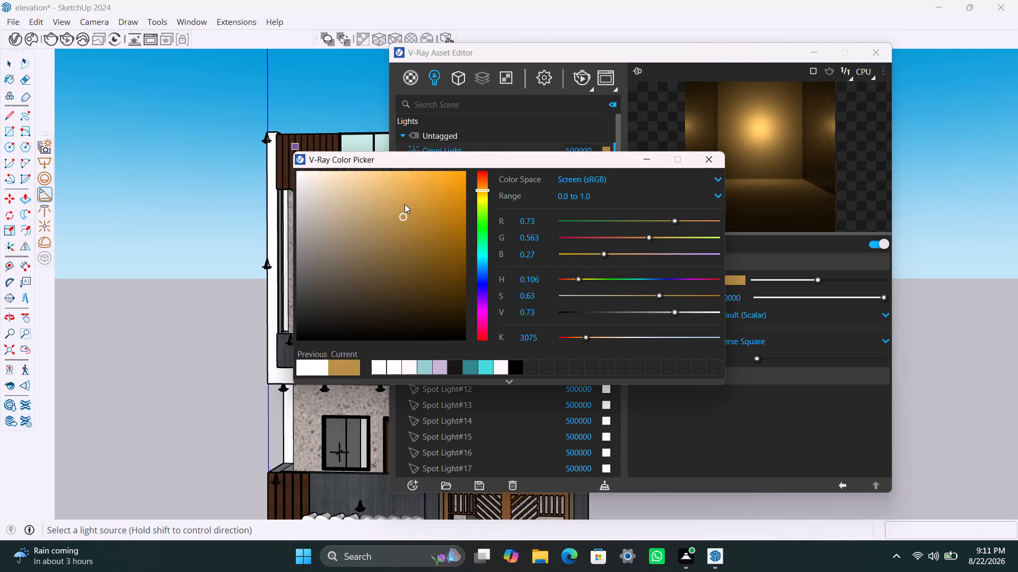
{"action": "left_click", "coordinate": [410, 224]}
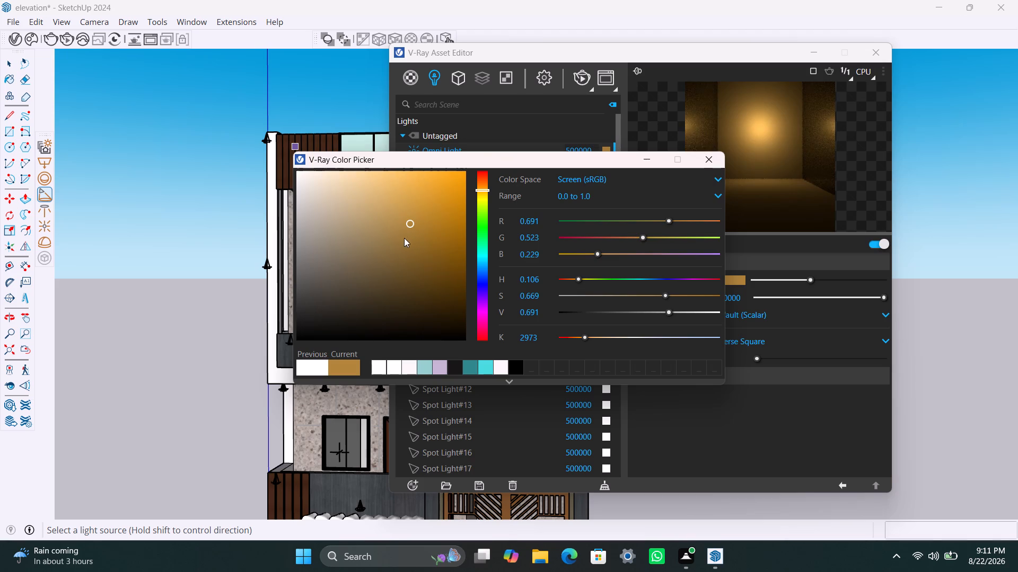
{"action": "left_click", "coordinate": [404, 238]}
{"action": "left_click", "coordinate": [412, 217]}
{"action": "left_click", "coordinate": [415, 206]}
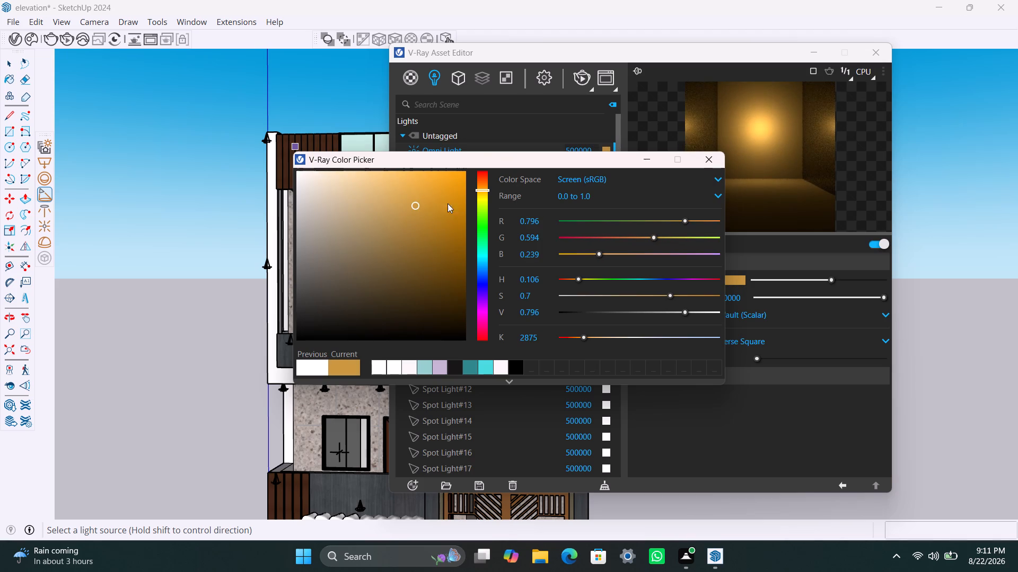
Set the color of Omni Light#1 to a warm amber of about R 0.847, G 0.656, B 0.135.
{"action": "left_click", "coordinate": [646, 161]}
{"action": "left_click", "coordinate": [603, 168]}
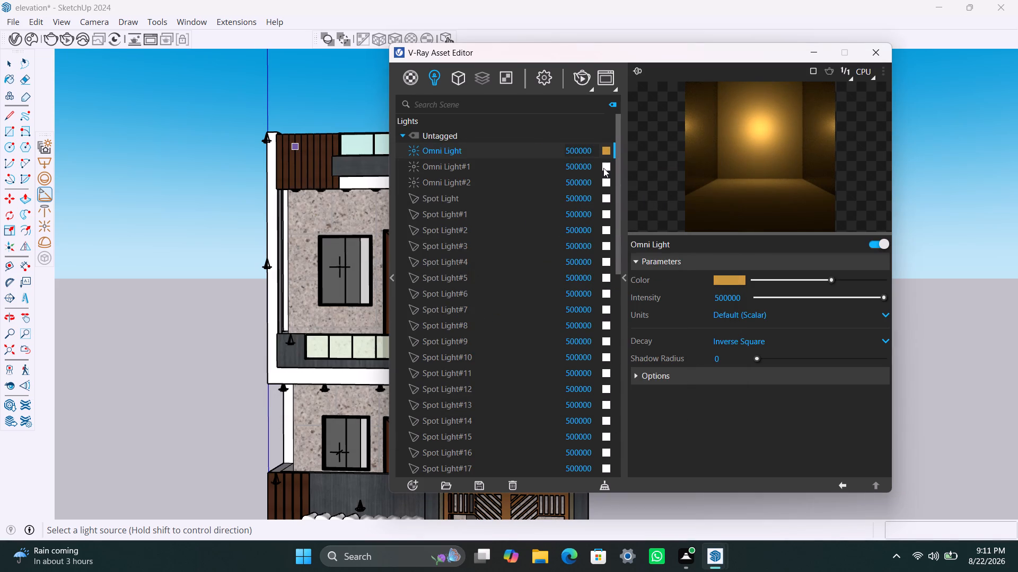
{"action": "left_click", "coordinate": [485, 192]}
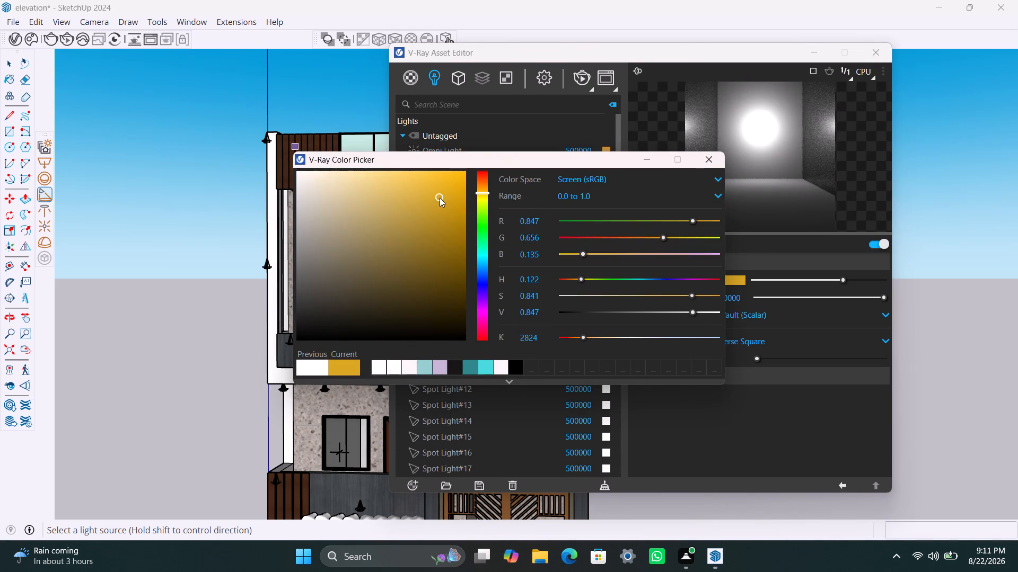
{"action": "left_click", "coordinate": [440, 198]}
{"action": "left_click", "coordinate": [641, 159]}
Set the color of Omni Light#2 to a warm amber of about R 0.823, G 0.635, B 0.228.
{"action": "left_click", "coordinate": [606, 184]}
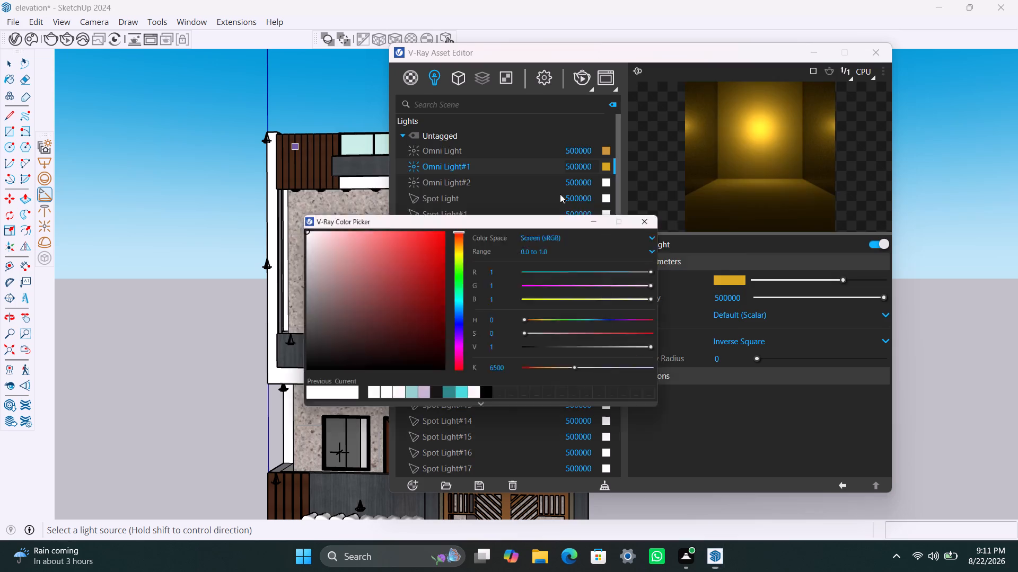
{"action": "left_click", "coordinate": [483, 191]}
{"action": "left_click", "coordinate": [419, 201]}
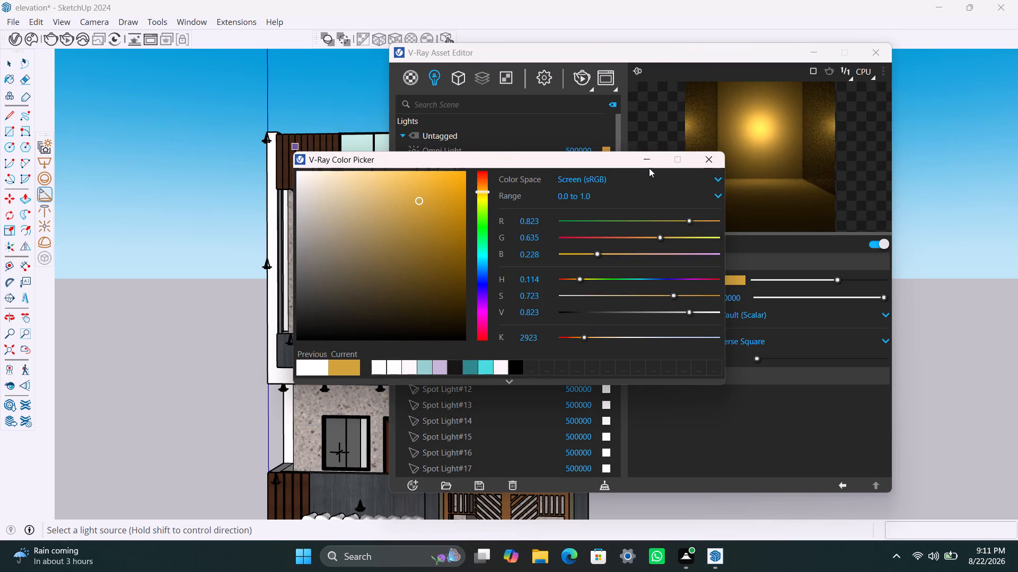
{"action": "left_click", "coordinate": [650, 163]}
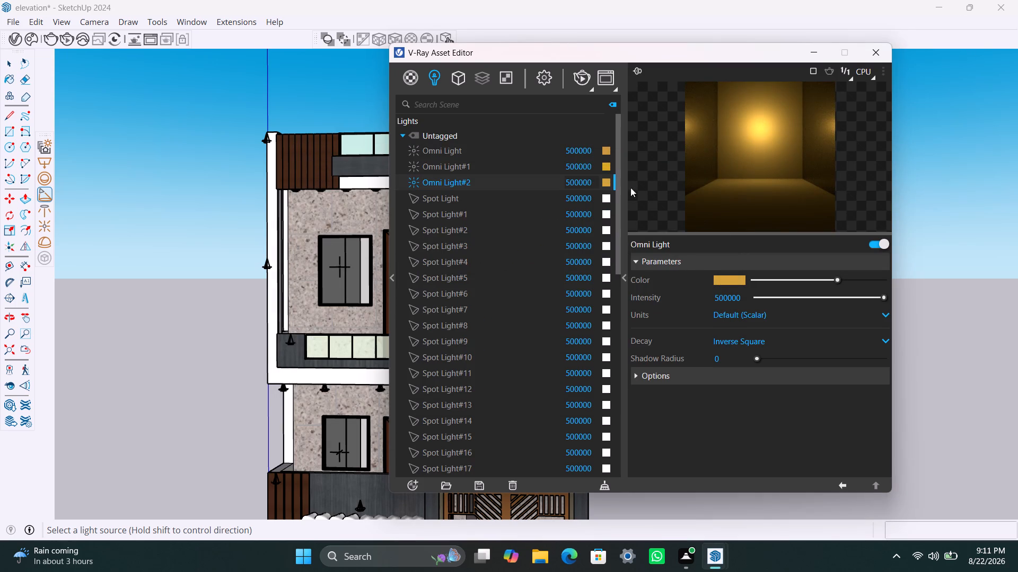
{"action": "left_click", "coordinate": [817, 59]}
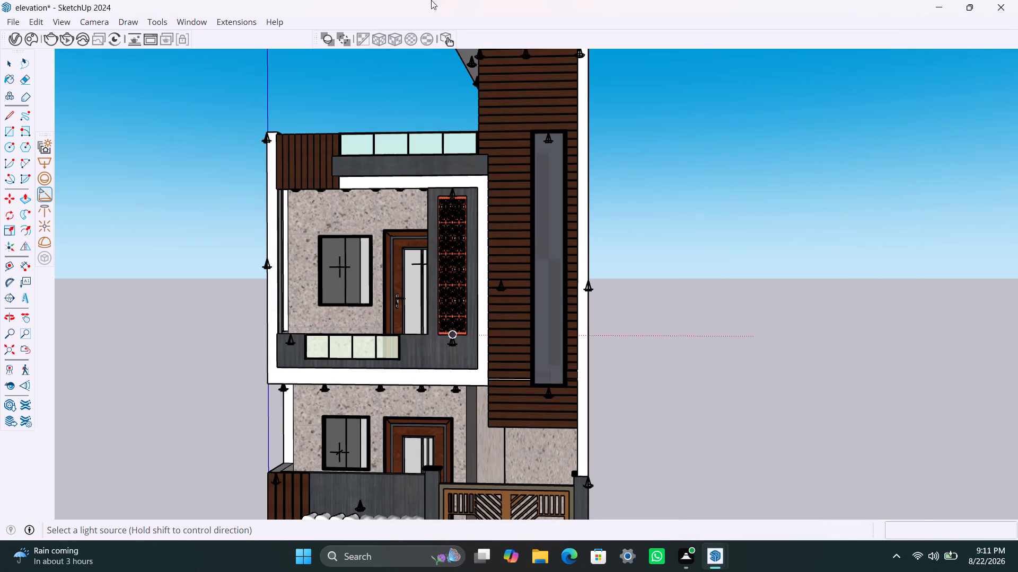
Run an interactive render of the close-up facade view to check the lights, and stop it after inspection.
{"action": "left_click", "coordinate": [64, 37]}
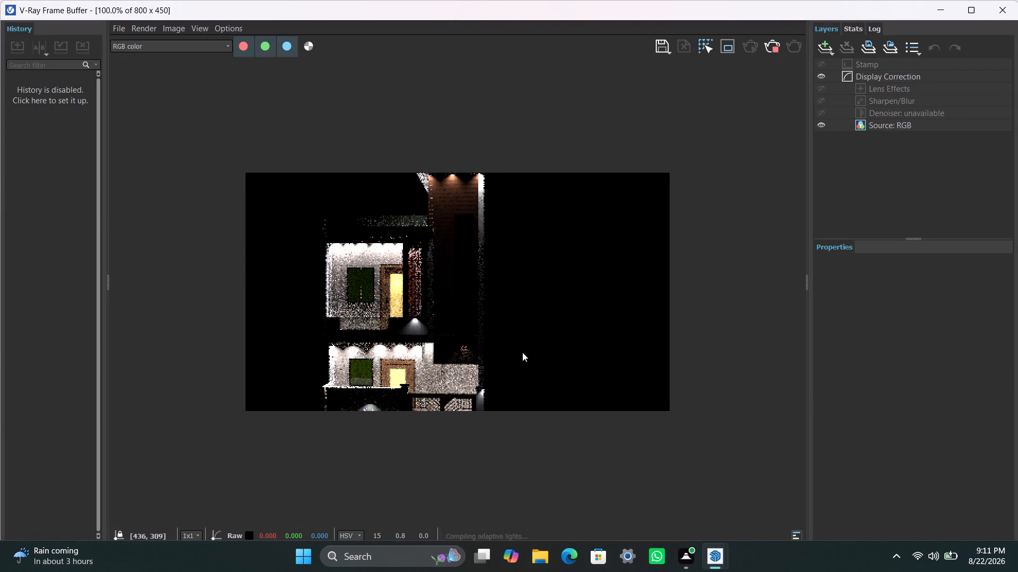
{"action": "scroll", "coordinate": [446, 345], "scroll_direction": "down", "scroll_amount": 1}
{"action": "scroll", "coordinate": [444, 360], "scroll_direction": "up", "scroll_amount": 2}
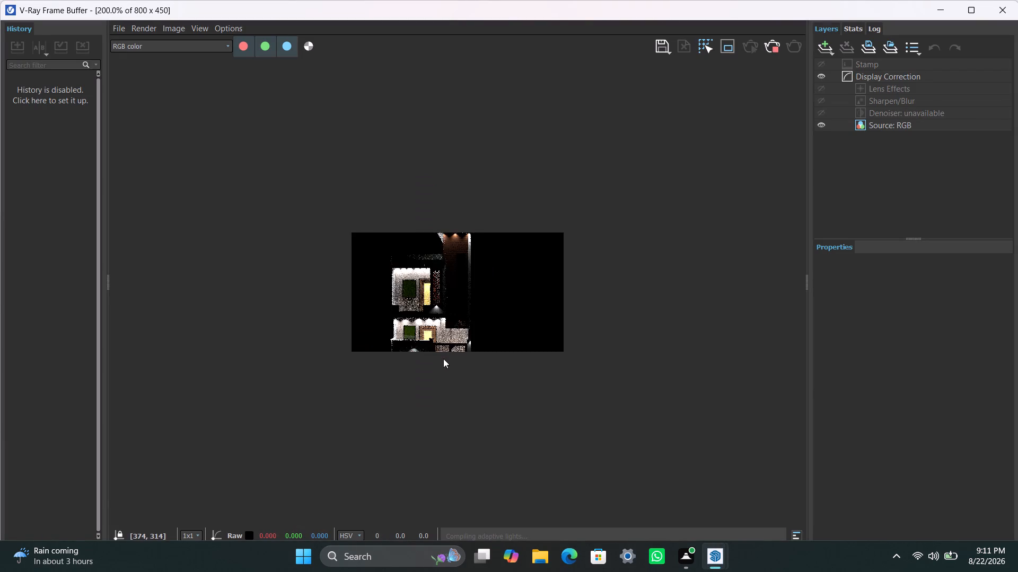
{"action": "scroll", "coordinate": [445, 357], "scroll_direction": "down", "scroll_amount": 1}
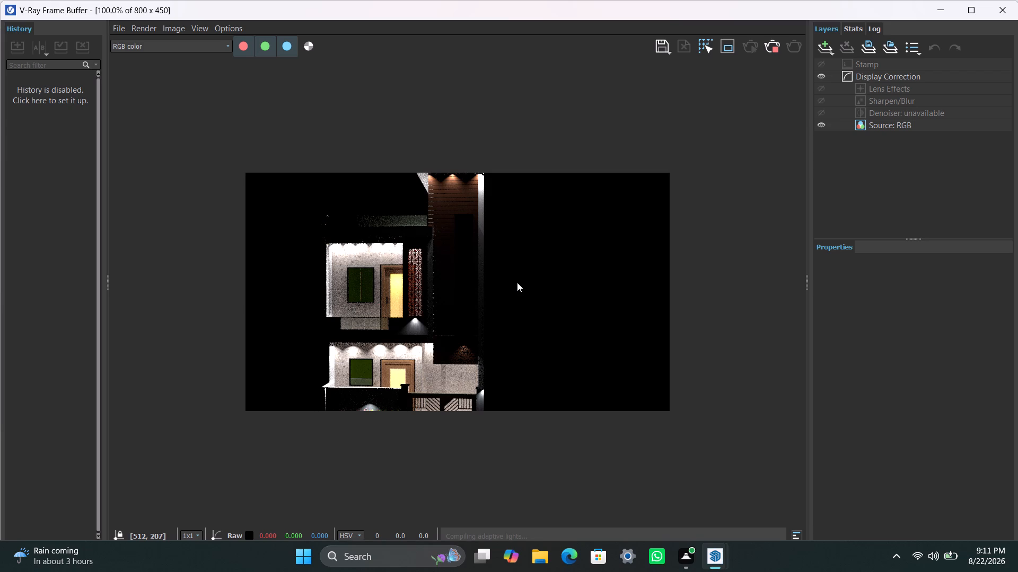
{"action": "left_click", "coordinate": [774, 49]}
{"action": "left_click", "coordinate": [940, 8]}
Run an interactive render of the whole house elevation, examine the facade and gate lighting, and stop the render.
{"action": "scroll", "coordinate": [364, 252], "scroll_direction": "down", "scroll_amount": 2}
{"action": "scroll", "coordinate": [392, 289], "scroll_direction": "down", "scroll_amount": 1}
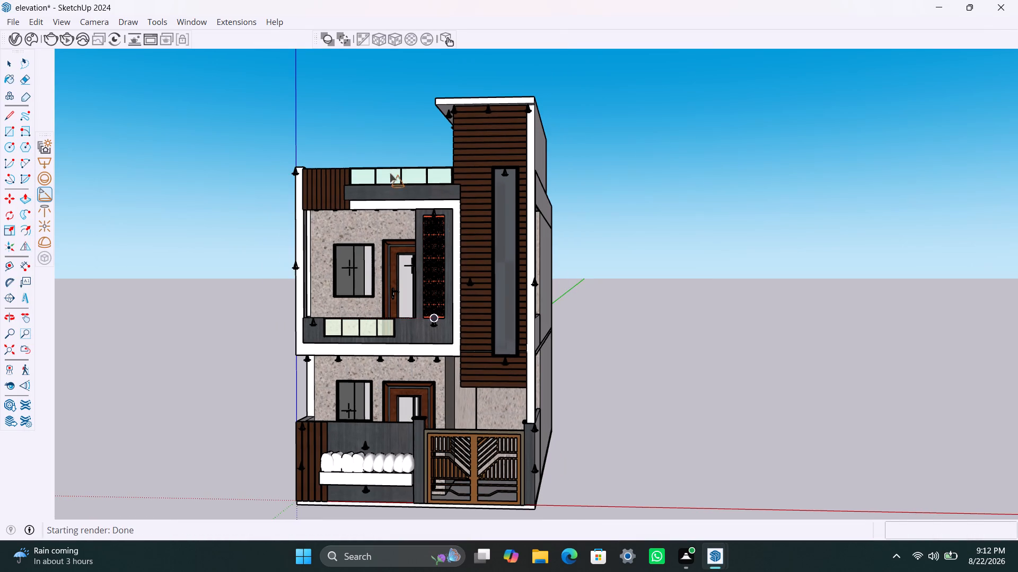
{"action": "left_click", "coordinate": [66, 39]}
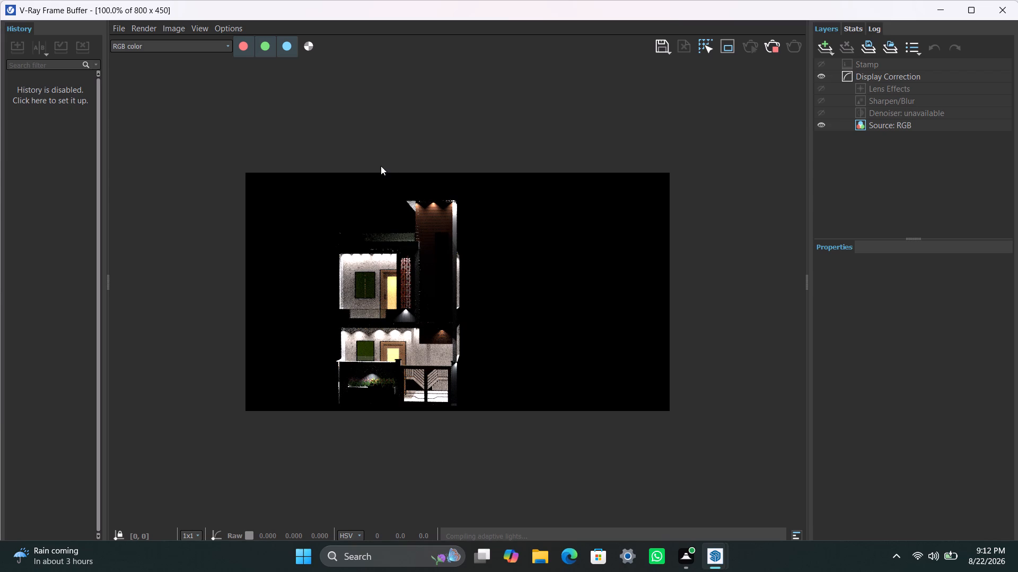
{"action": "scroll", "coordinate": [419, 368], "scroll_direction": "up", "scroll_amount": 1}
{"action": "scroll", "coordinate": [471, 370], "scroll_direction": "down", "scroll_amount": 2}
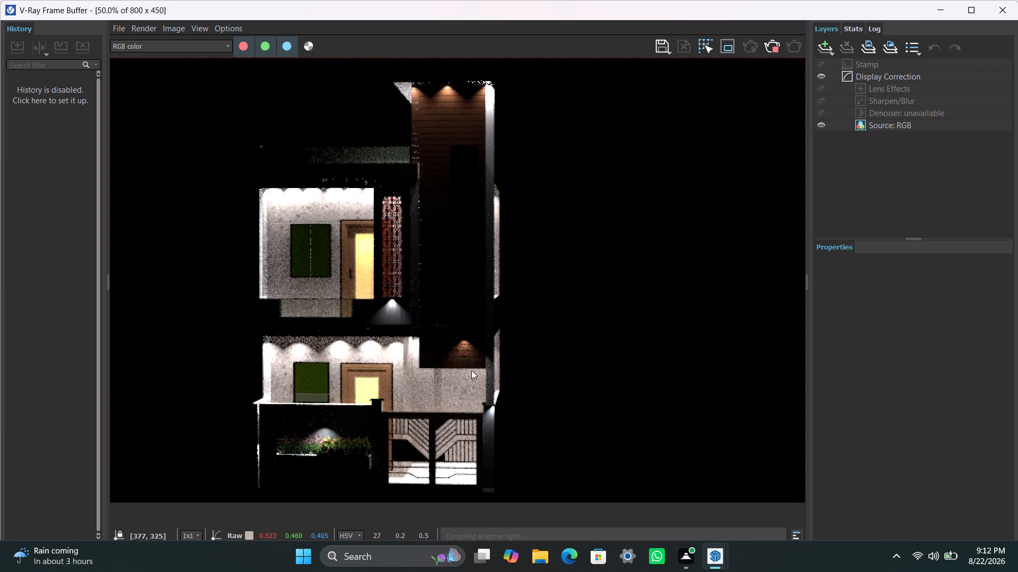
{"action": "scroll", "coordinate": [460, 361], "scroll_direction": "up", "scroll_amount": 2}
{"action": "scroll", "coordinate": [444, 351], "scroll_direction": "down", "scroll_amount": 1}
{"action": "scroll", "coordinate": [444, 350], "scroll_direction": "up", "scroll_amount": 1}
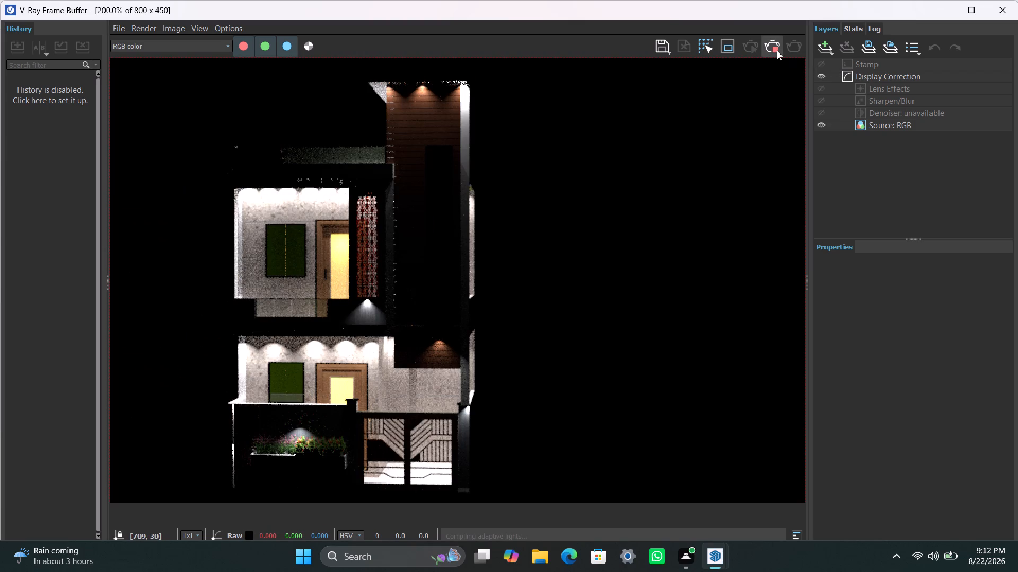
{"action": "left_click", "coordinate": [775, 49]}
{"action": "left_click", "coordinate": [933, 8]}
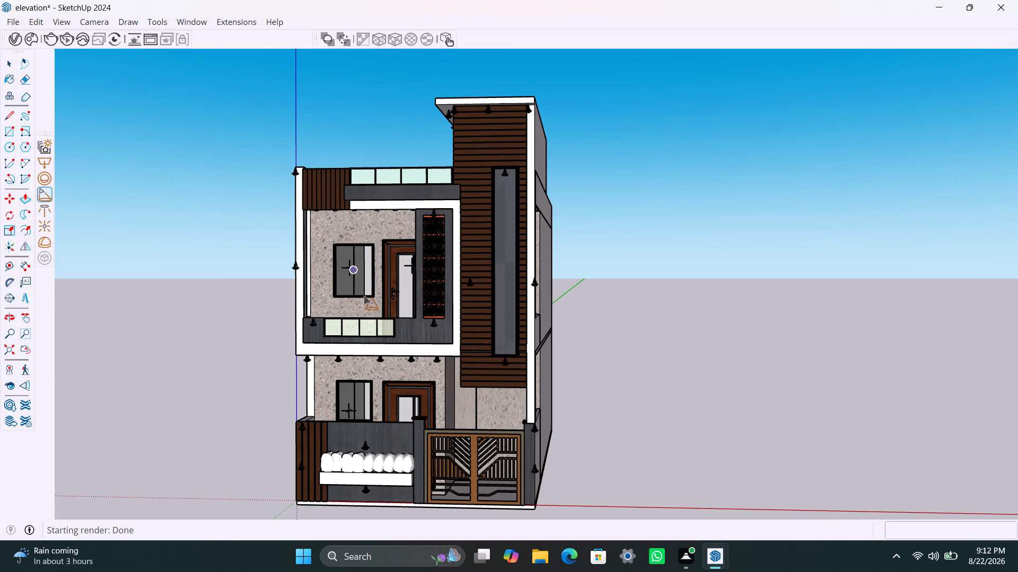
Move the lower spotlight on the gate's outer end pillar forward, off the side wall, along the green axis.
{"action": "key", "text": "space"}
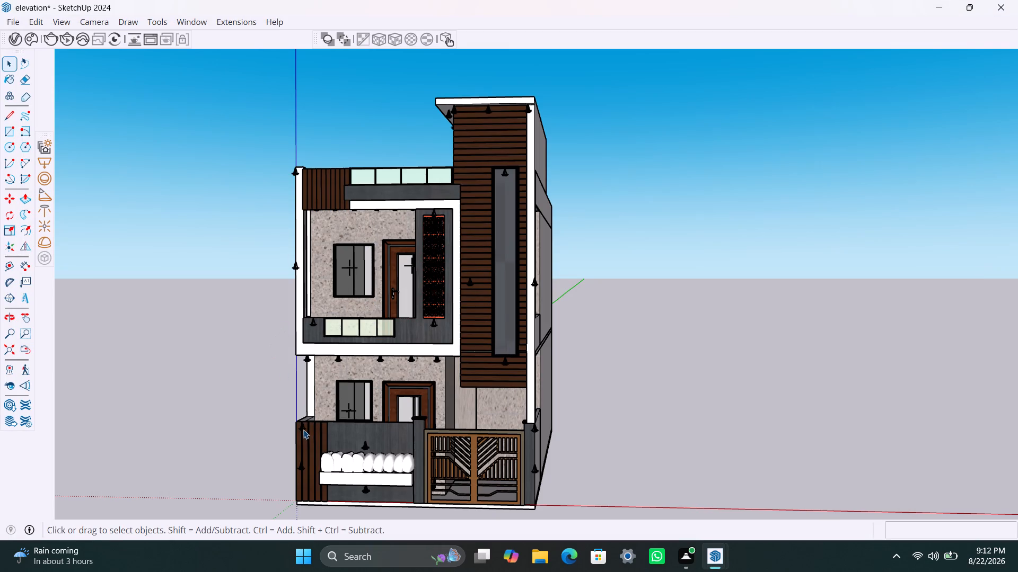
{"action": "left_click", "coordinate": [303, 430]}
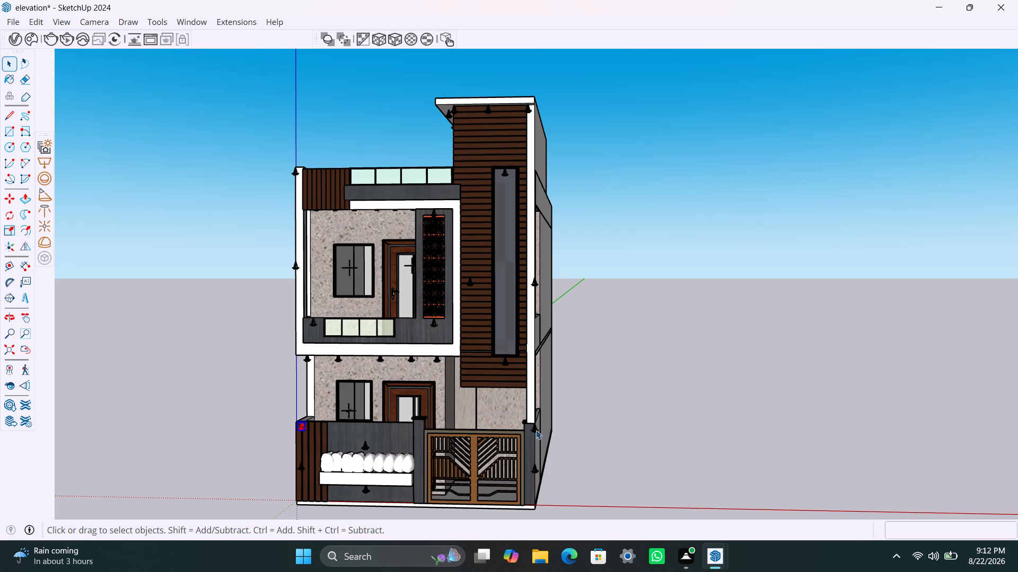
{"action": "scroll", "coordinate": [536, 442], "scroll_direction": "up", "scroll_amount": 12}
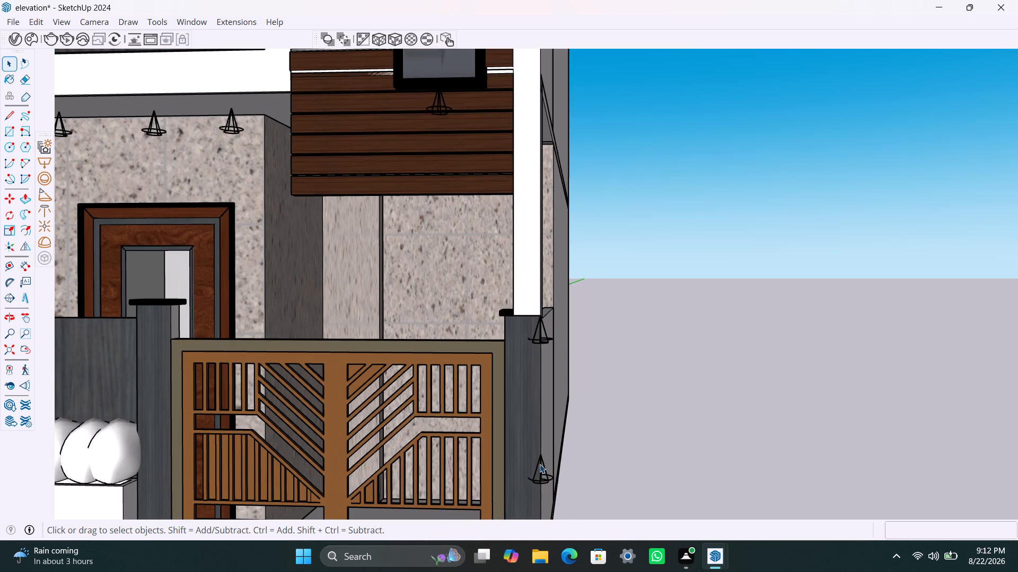
{"action": "left_click", "coordinate": [540, 463]}
{"action": "left_click", "coordinate": [533, 479]}
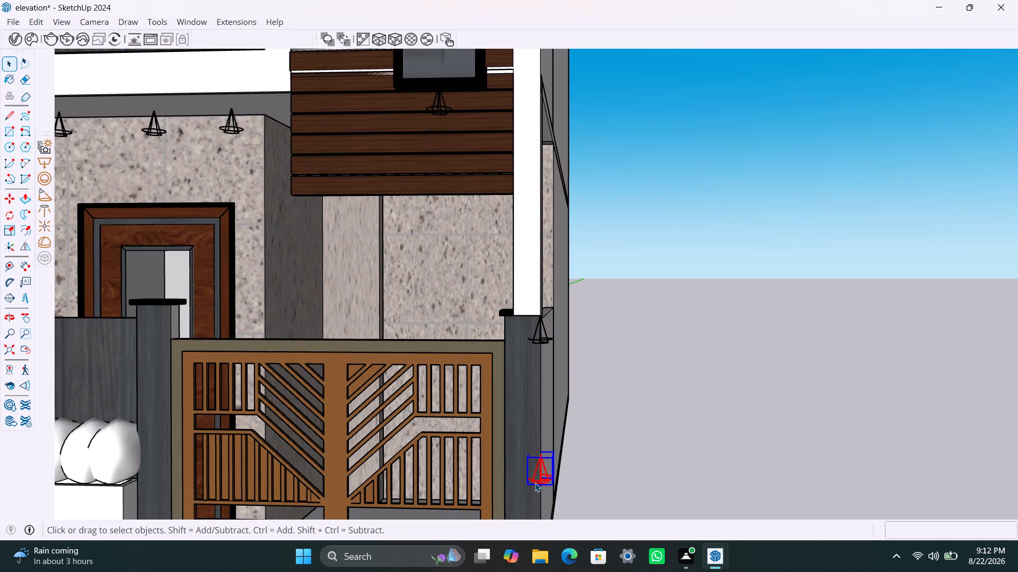
{"action": "key", "text": "m"}
{"action": "left_click", "coordinate": [535, 482]}
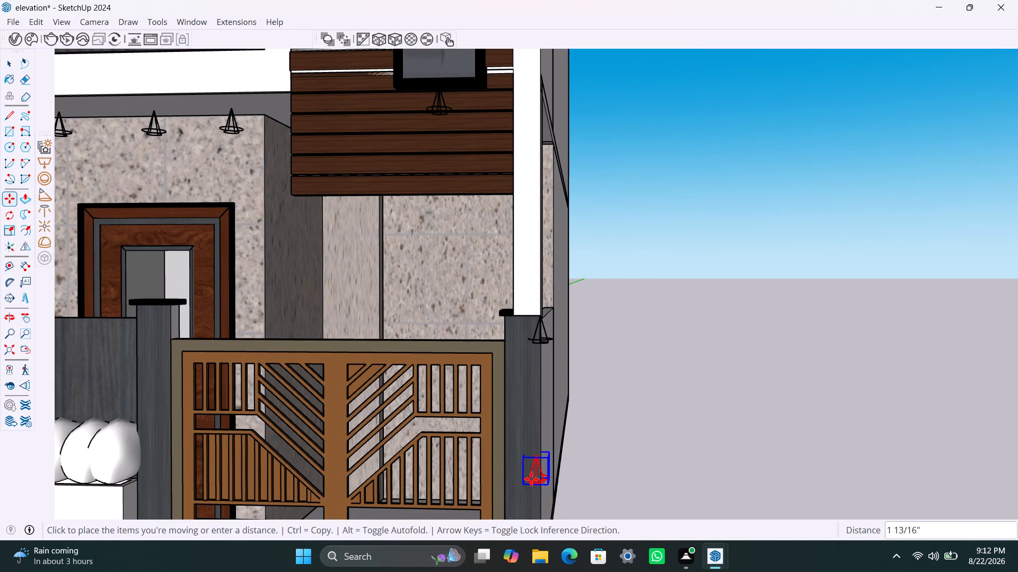
{"action": "key", "text": "Escape"}
{"action": "scroll", "coordinate": [531, 463], "scroll_direction": "down", "scroll_amount": 4}
{"action": "middle_click_drag", "start_coordinate": [523, 473], "coordinate": [255, 373]}
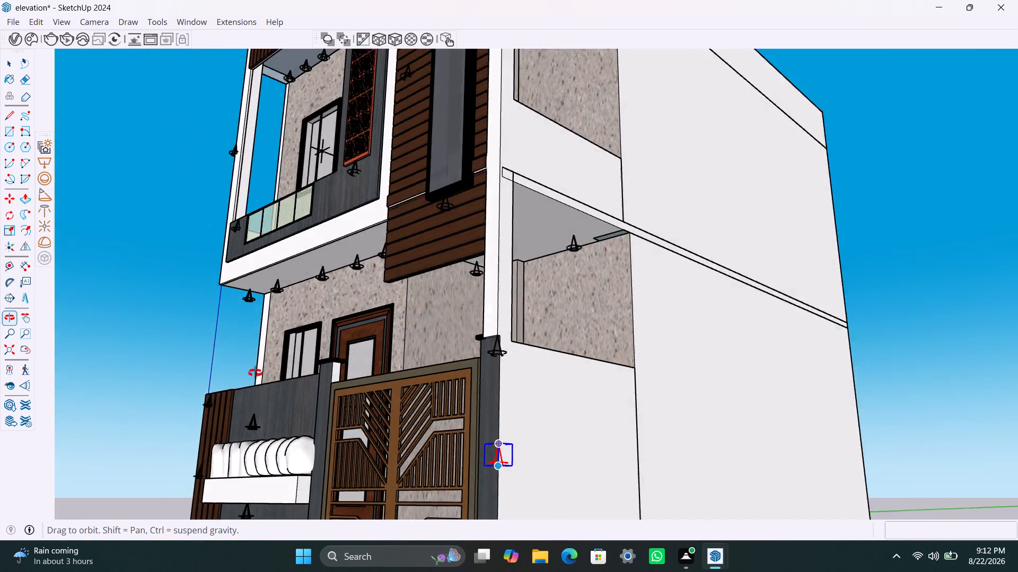
{"action": "middle_click_drag", "start_coordinate": [255, 373], "coordinate": [242, 372]}
{"action": "left_click", "coordinate": [482, 464]}
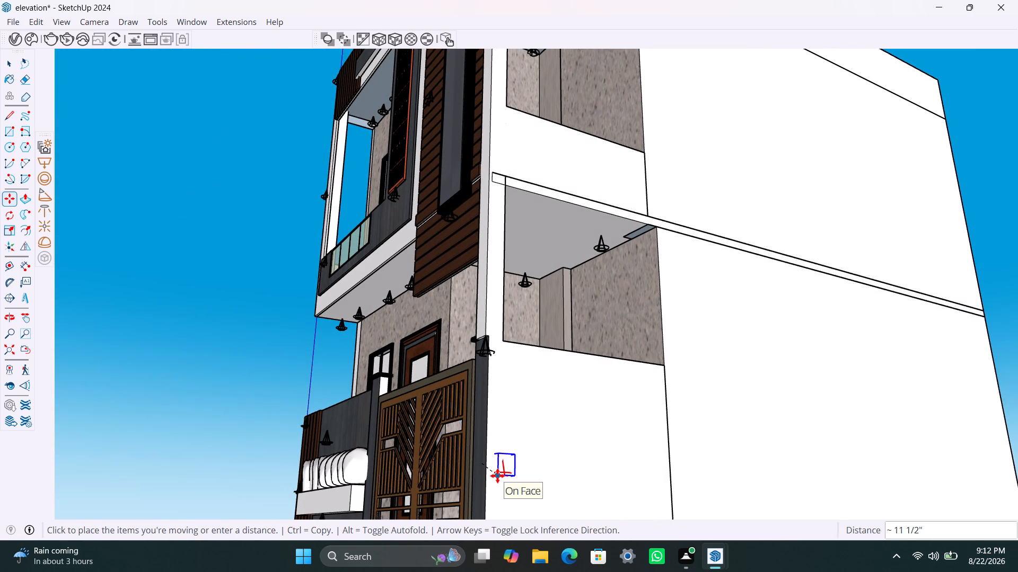
{"action": "key", "text": "Down"}
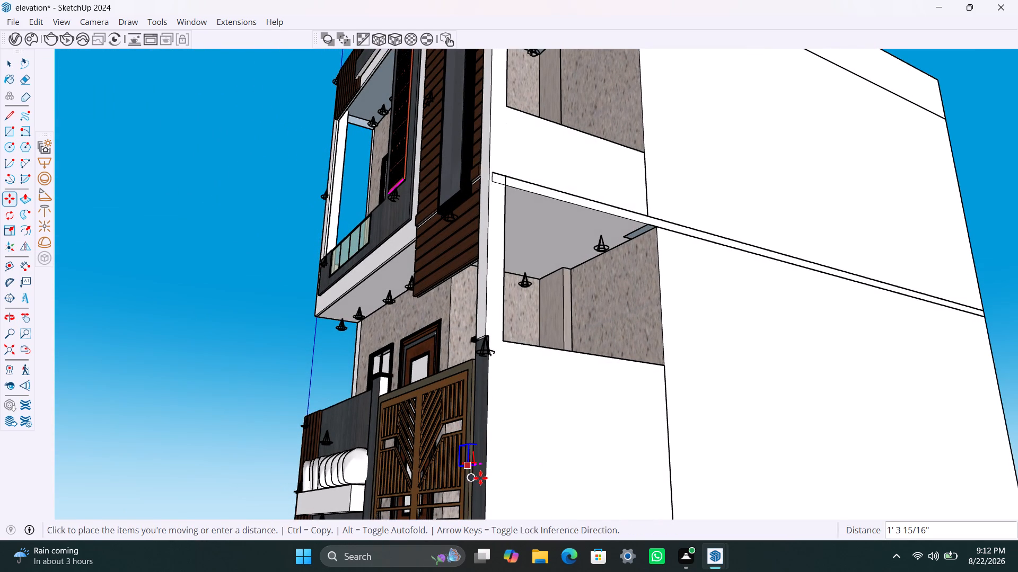
{"action": "key", "text": "Left"}
{"action": "left_click", "coordinate": [471, 478]}
{"action": "left_click", "coordinate": [489, 473]}
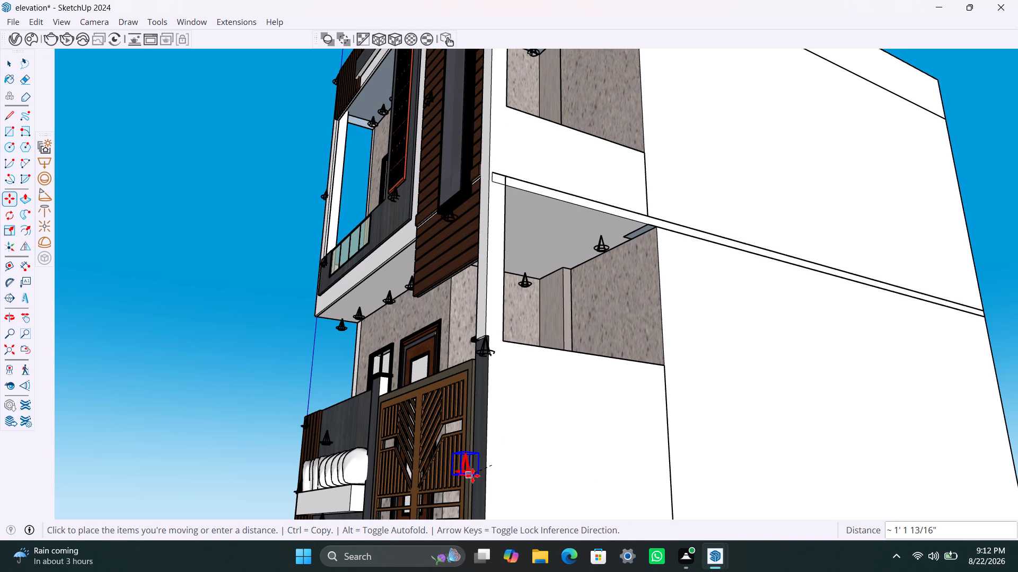
{"action": "left_click", "coordinate": [473, 476]}
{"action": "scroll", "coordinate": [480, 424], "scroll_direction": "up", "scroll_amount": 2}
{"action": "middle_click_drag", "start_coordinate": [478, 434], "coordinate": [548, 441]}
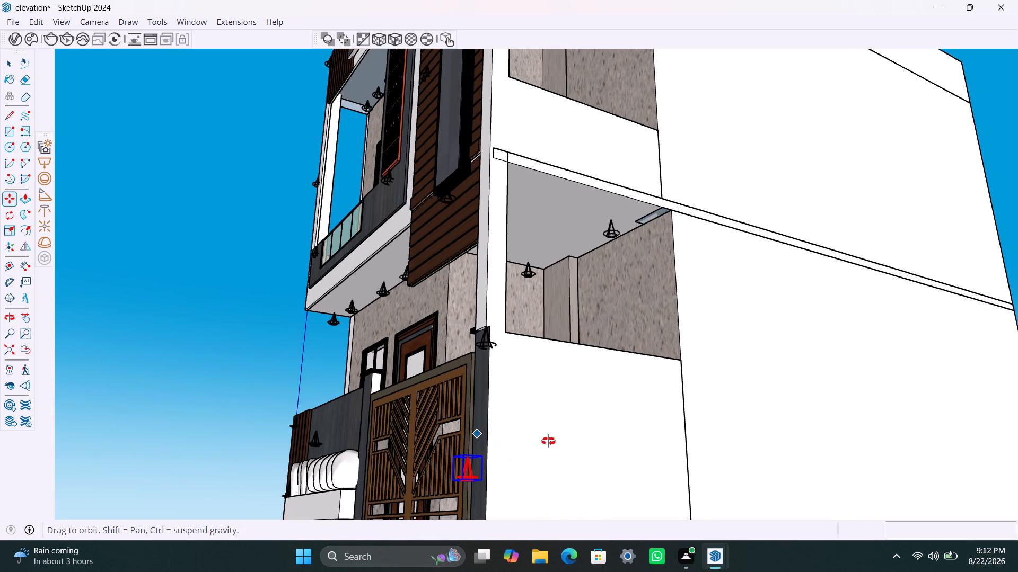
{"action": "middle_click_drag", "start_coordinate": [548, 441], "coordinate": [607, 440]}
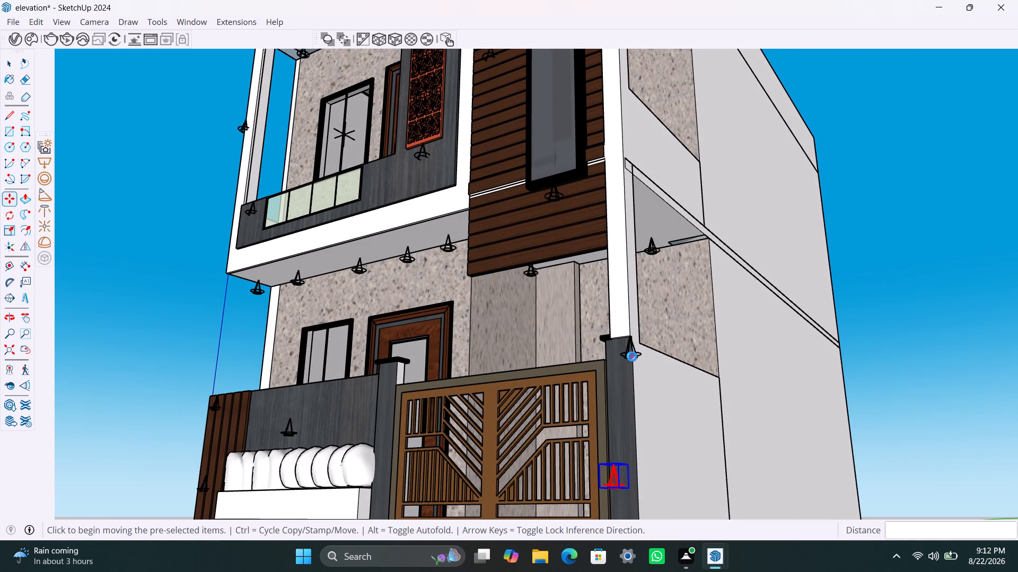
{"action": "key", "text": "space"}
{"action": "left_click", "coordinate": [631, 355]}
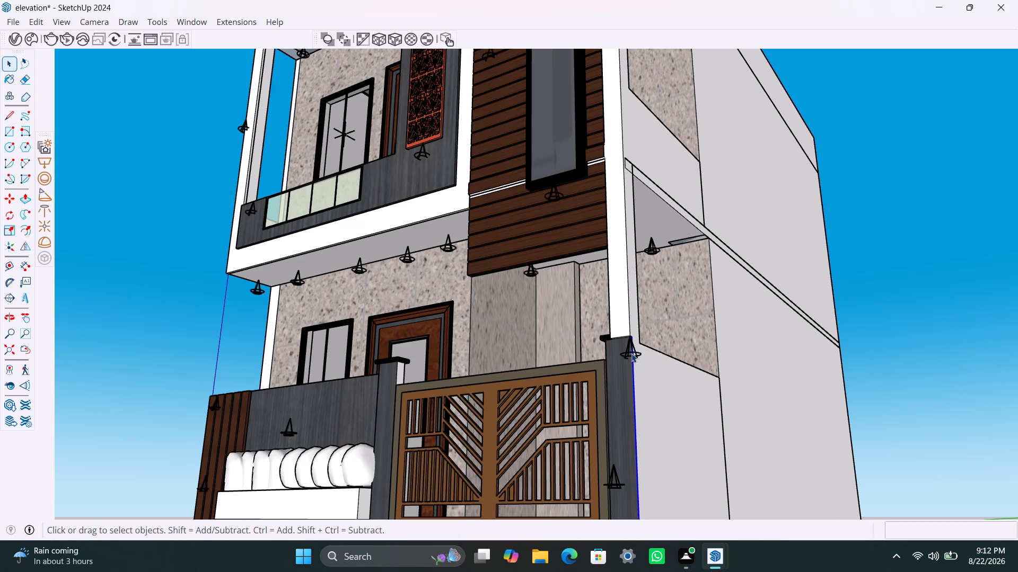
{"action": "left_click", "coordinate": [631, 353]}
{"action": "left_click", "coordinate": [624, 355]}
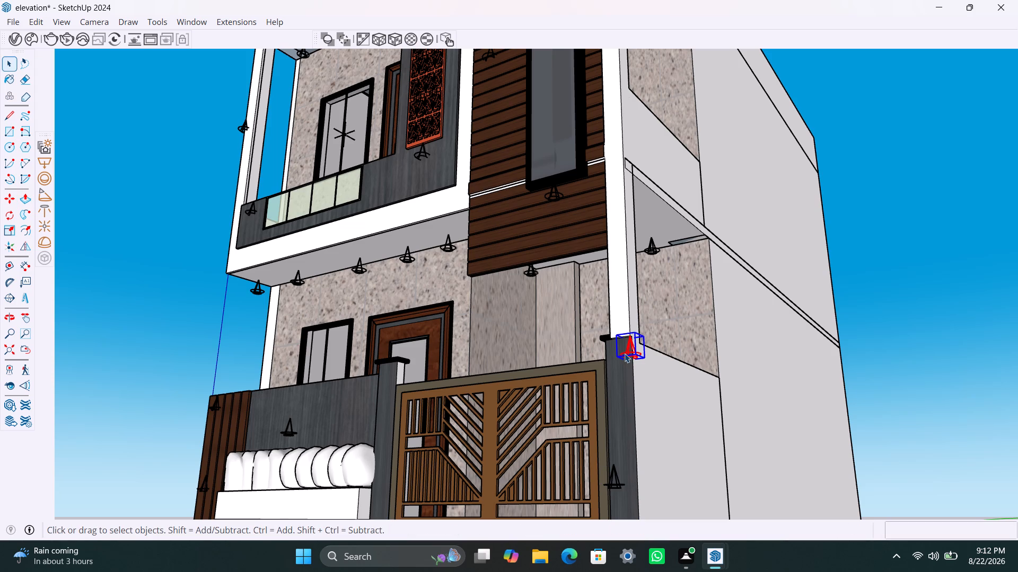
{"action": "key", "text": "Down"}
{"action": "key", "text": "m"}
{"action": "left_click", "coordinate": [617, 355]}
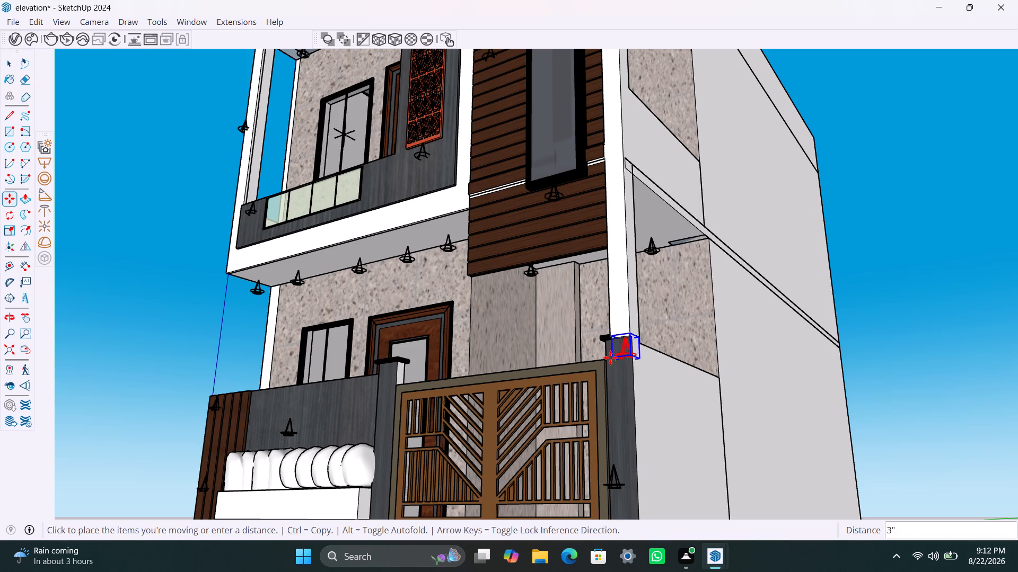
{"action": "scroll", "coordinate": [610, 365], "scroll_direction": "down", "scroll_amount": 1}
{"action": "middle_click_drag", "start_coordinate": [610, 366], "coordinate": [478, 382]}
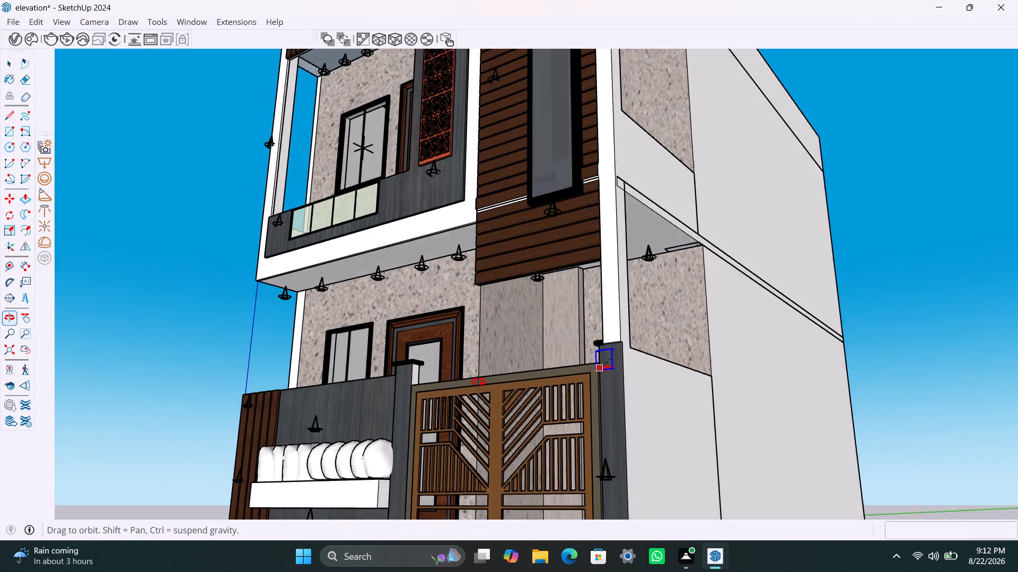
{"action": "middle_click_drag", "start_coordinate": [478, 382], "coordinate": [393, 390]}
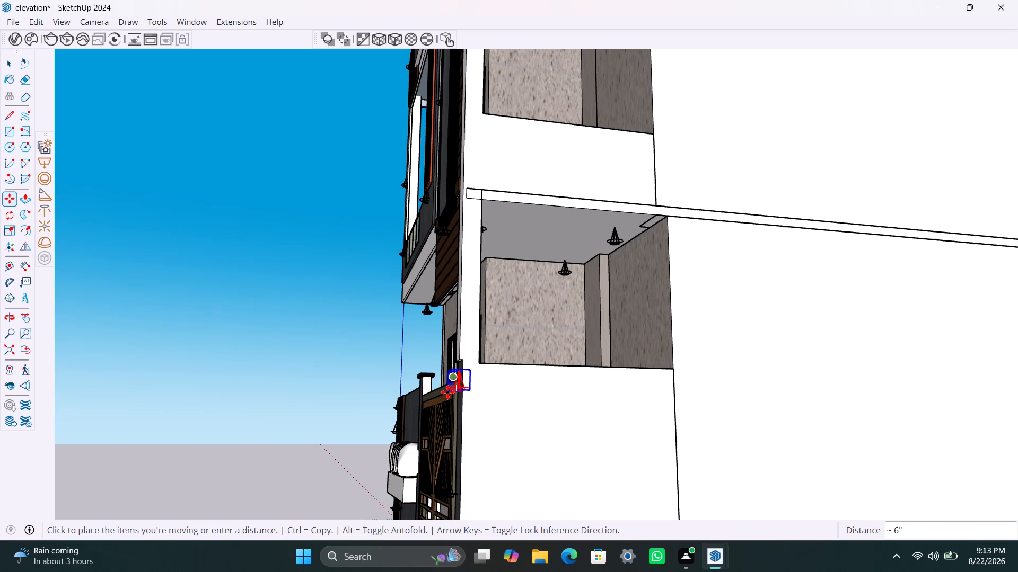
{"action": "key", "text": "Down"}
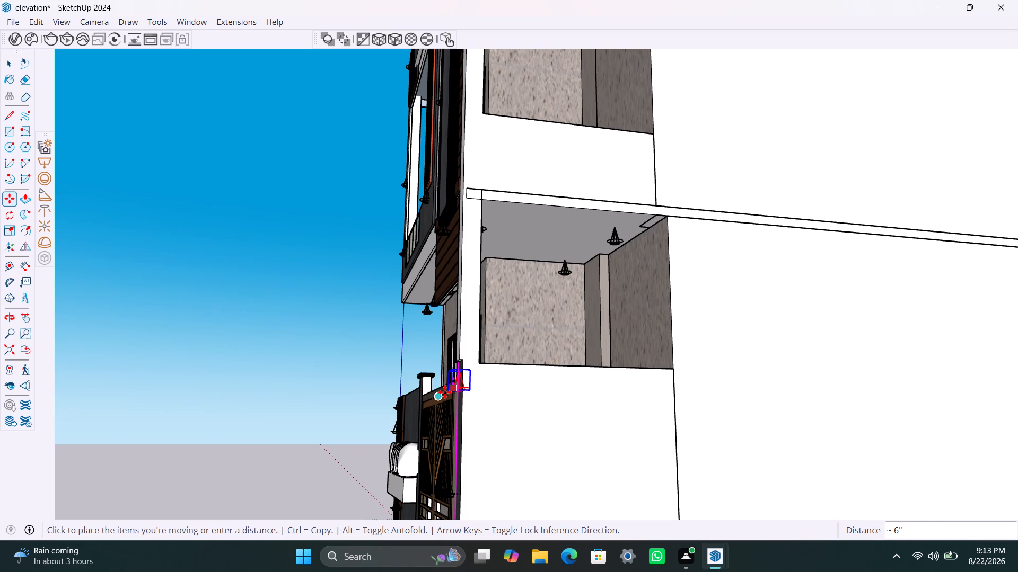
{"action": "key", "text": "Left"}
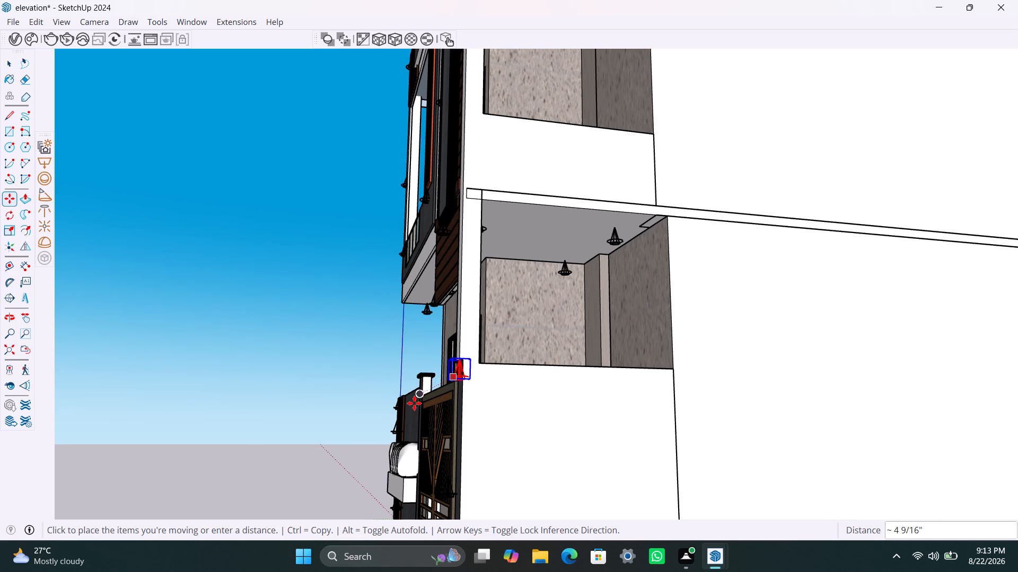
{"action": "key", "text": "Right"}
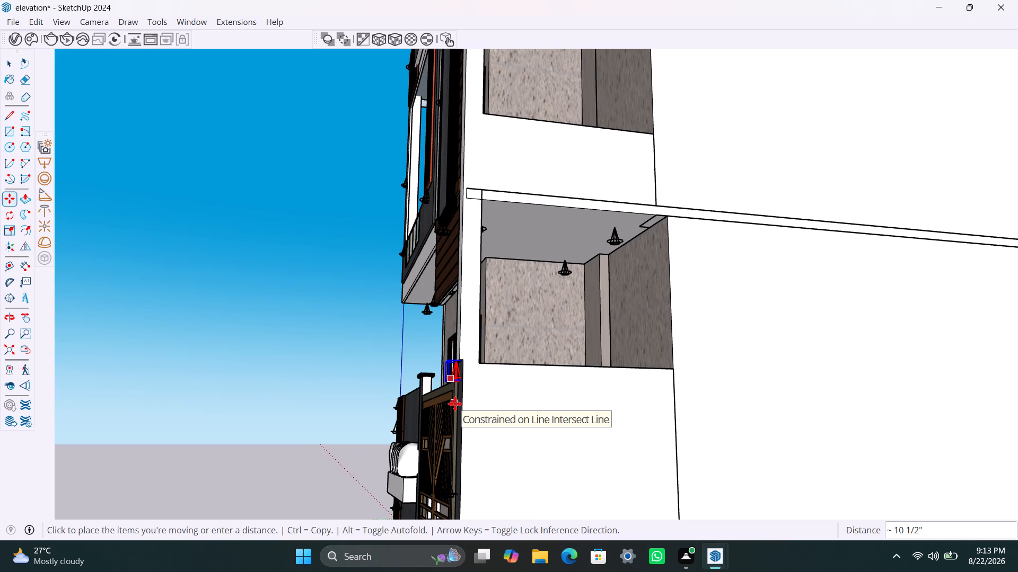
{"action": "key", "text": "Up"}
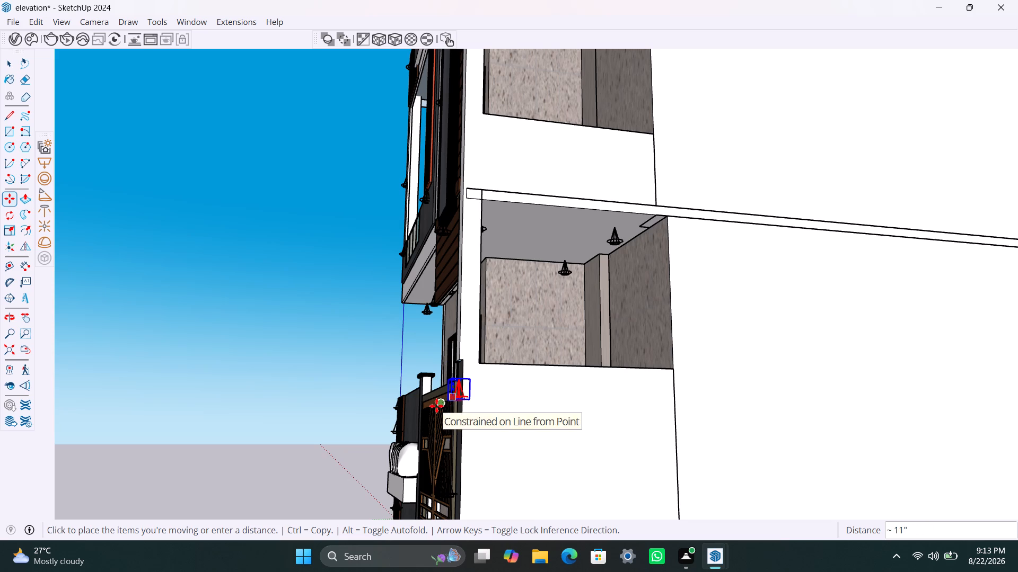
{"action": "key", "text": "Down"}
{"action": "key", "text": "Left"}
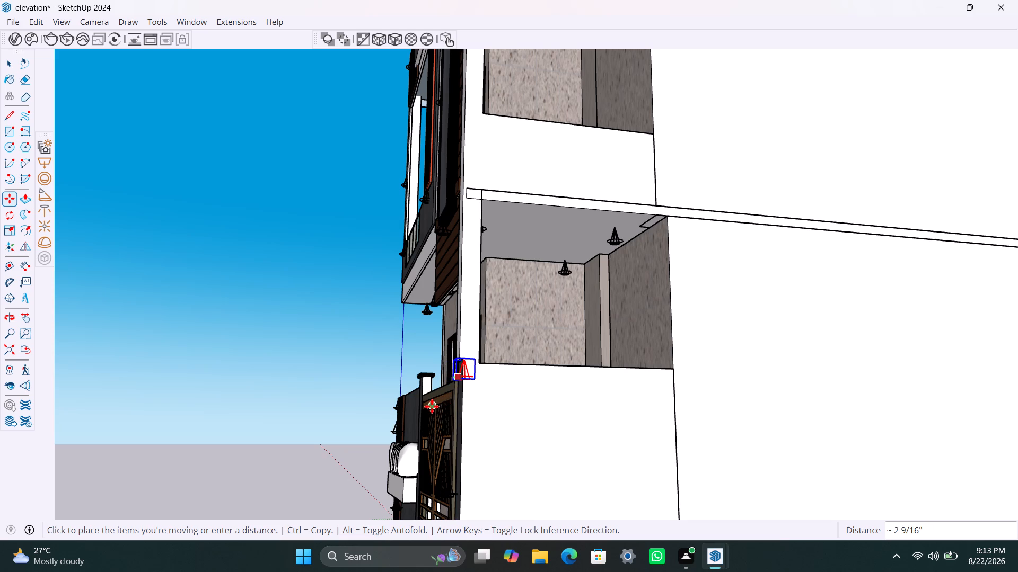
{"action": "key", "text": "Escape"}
Delete the upper spotlight on the gate's outer end pillar.
{"action": "key", "text": "space"}
{"action": "scroll", "coordinate": [480, 403], "scroll_direction": "down", "scroll_amount": 4}
{"action": "middle_click_drag", "start_coordinate": [493, 414], "coordinate": [696, 418]}
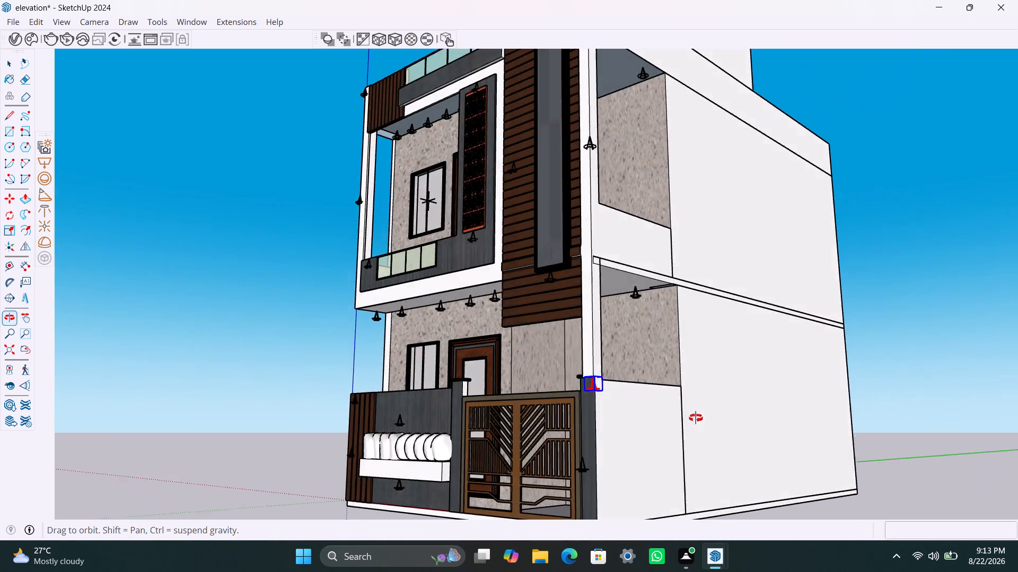
{"action": "middle_click_drag", "start_coordinate": [696, 418], "coordinate": [744, 424]}
{"action": "scroll", "coordinate": [656, 394], "scroll_direction": "up", "scroll_amount": 2}
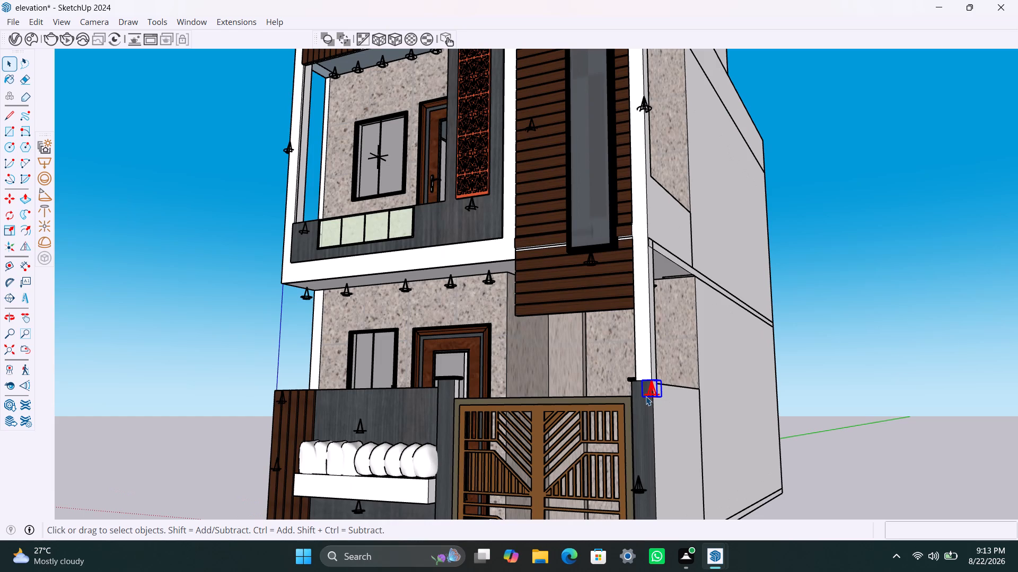
{"action": "key", "text": "Delete"}
Move the remaining spotlight on the gate's outer end pillar up about 4' 10" along the blue axis, near the pillar cap.
{"action": "scroll", "coordinate": [593, 441], "scroll_direction": "down", "scroll_amount": 3}
{"action": "left_click", "coordinate": [630, 477]}
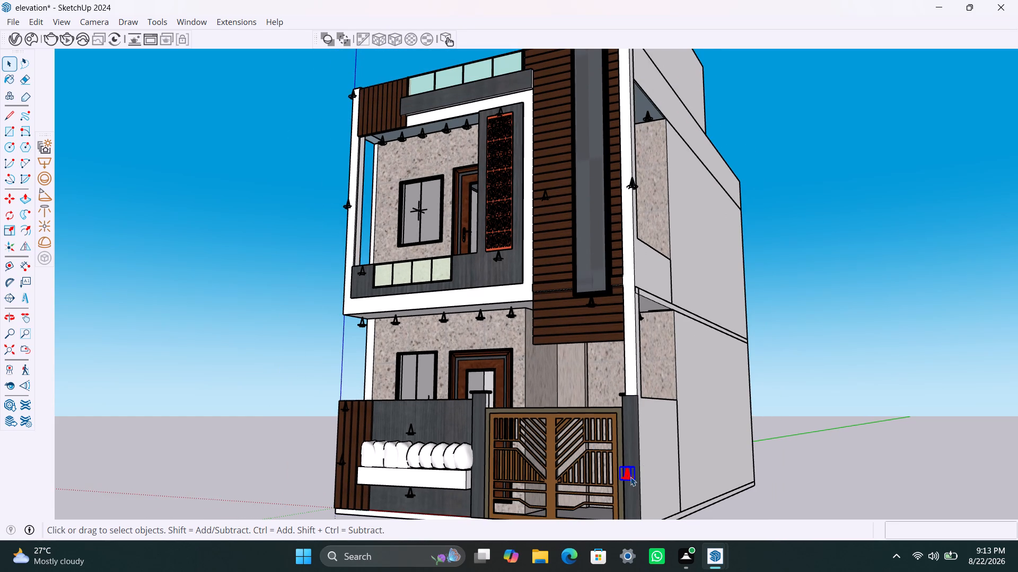
{"action": "key", "text": "m"}
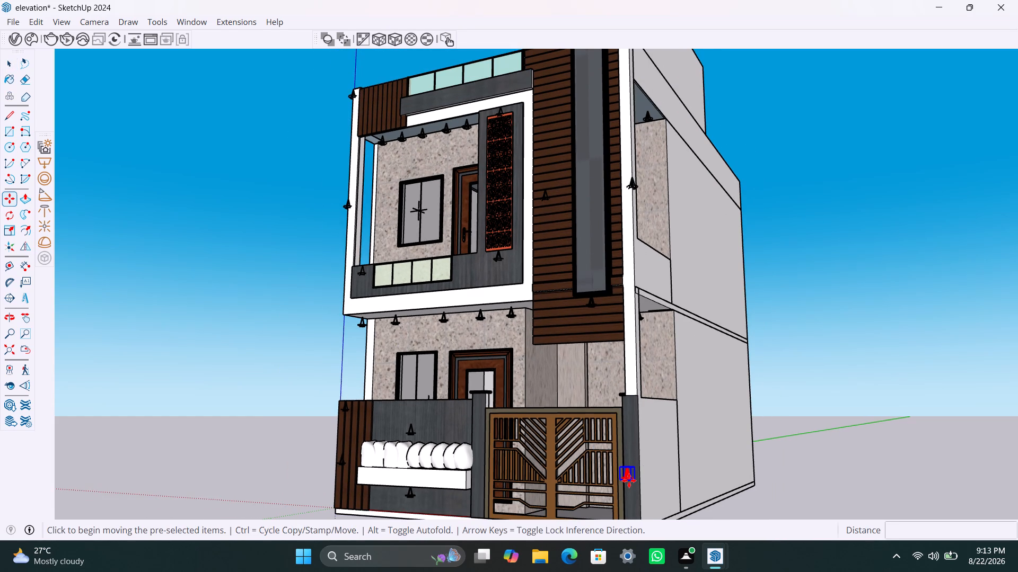
{"action": "left_click", "coordinate": [627, 468]}
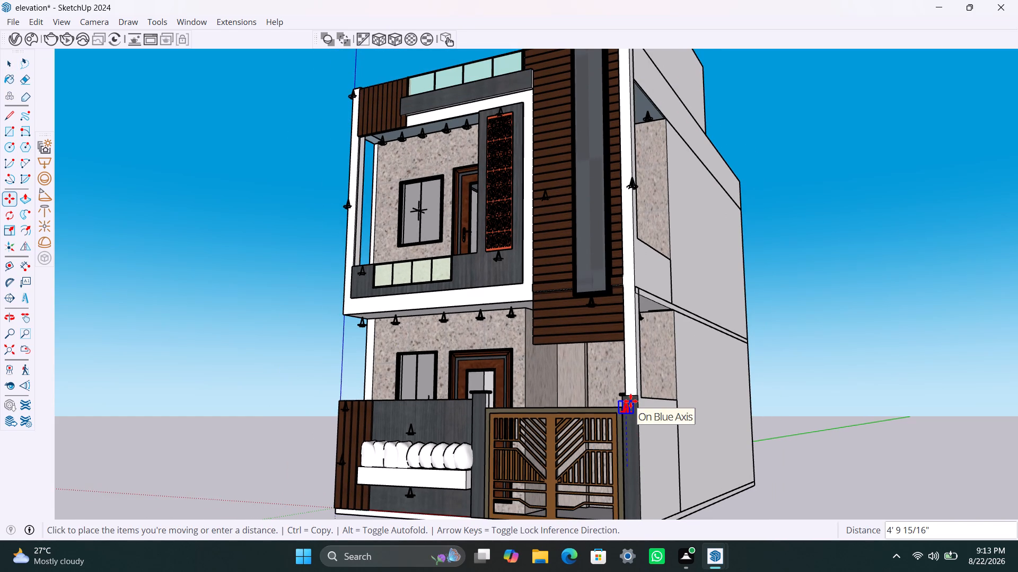
{"action": "left_click", "coordinate": [630, 400]}
{"action": "key", "text": "space"}
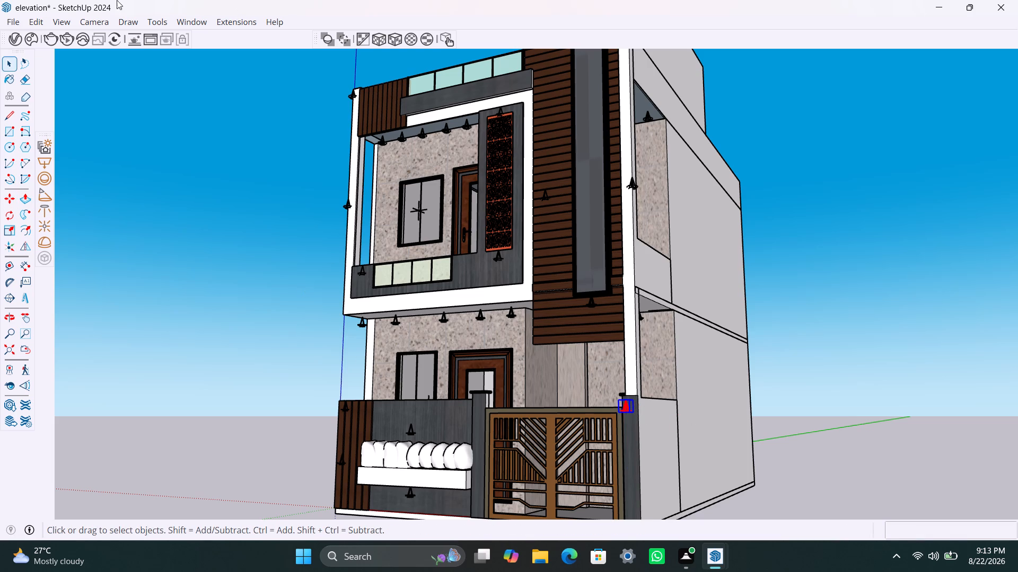
Run an interactive render to check the raised spotlight on the gate's outer pillar, then stop it.
{"action": "left_click", "coordinate": [64, 37]}
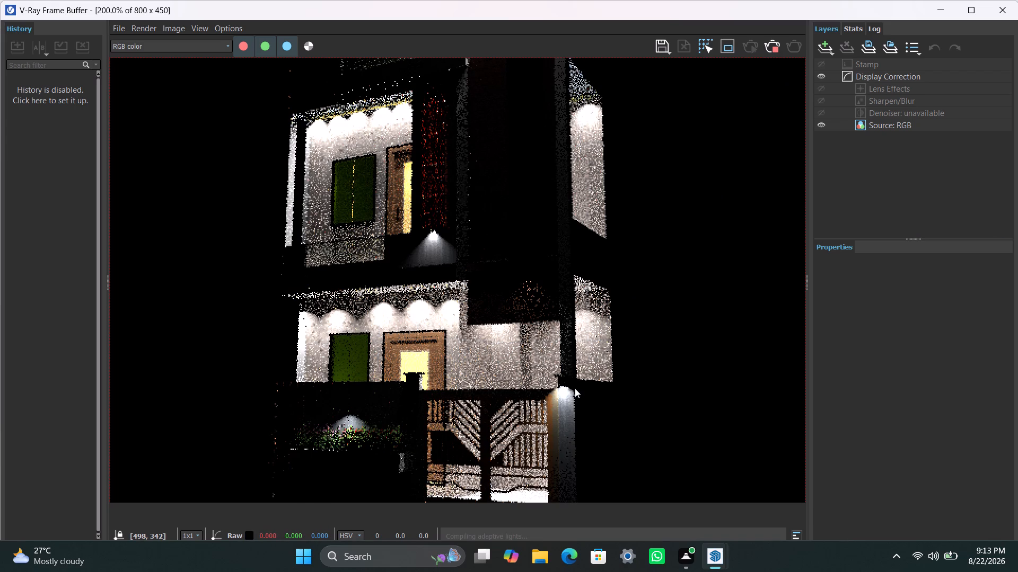
{"action": "scroll", "coordinate": [575, 388], "scroll_direction": "down", "scroll_amount": 2}
{"action": "scroll", "coordinate": [561, 382], "scroll_direction": "up", "scroll_amount": 1}
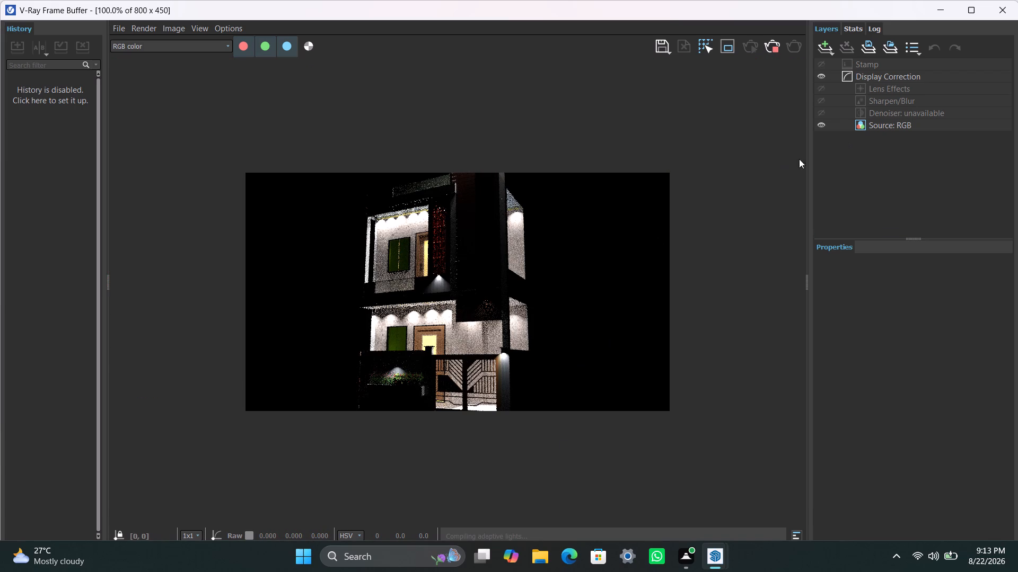
{"action": "left_click", "coordinate": [776, 48]}
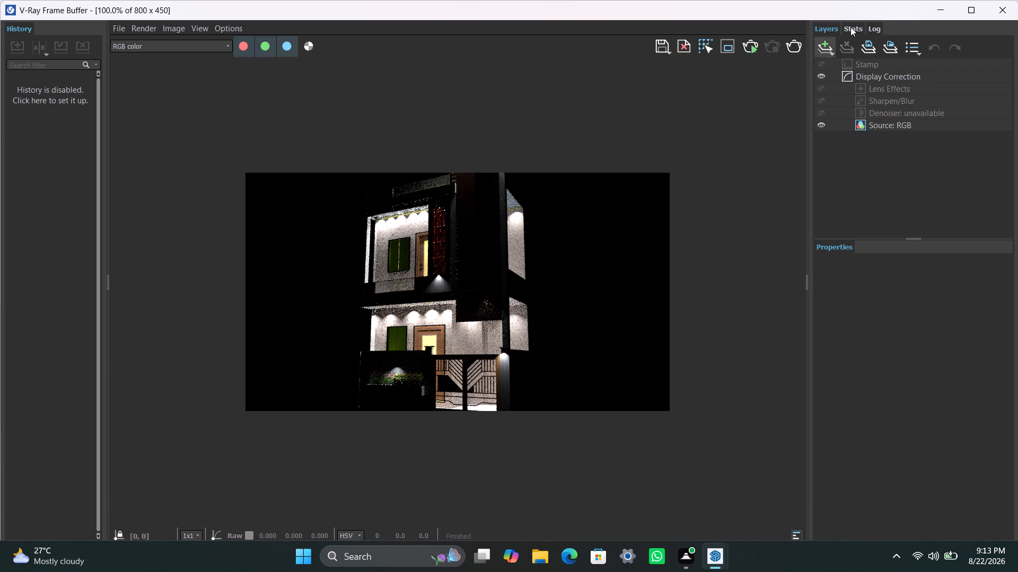
{"action": "left_click", "coordinate": [935, 4]}
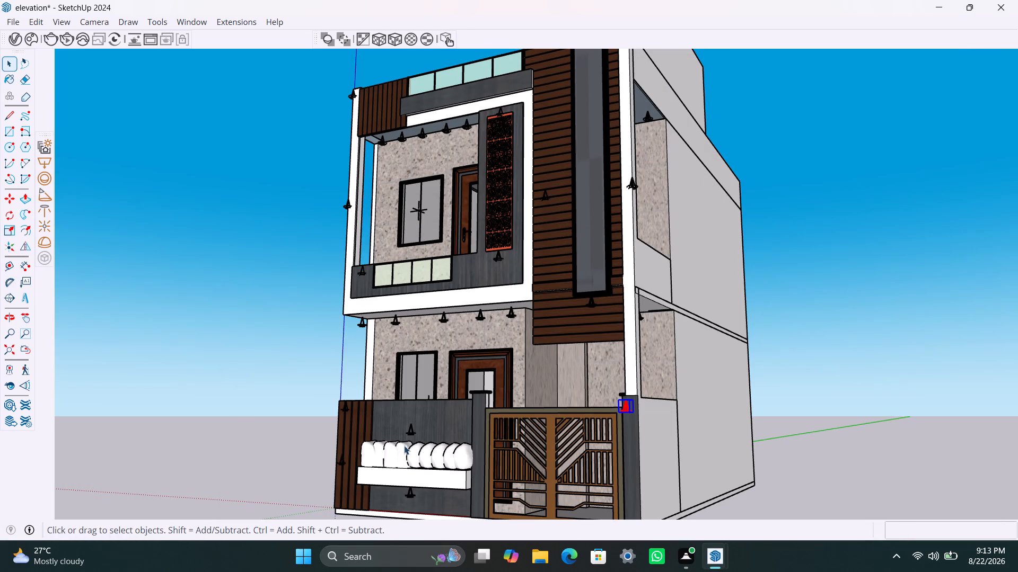
Copy the outer pillar's spotlight about 12' 9" across the gate onto the inner gate pillar, just below its cap.
{"action": "key", "text": "m"}
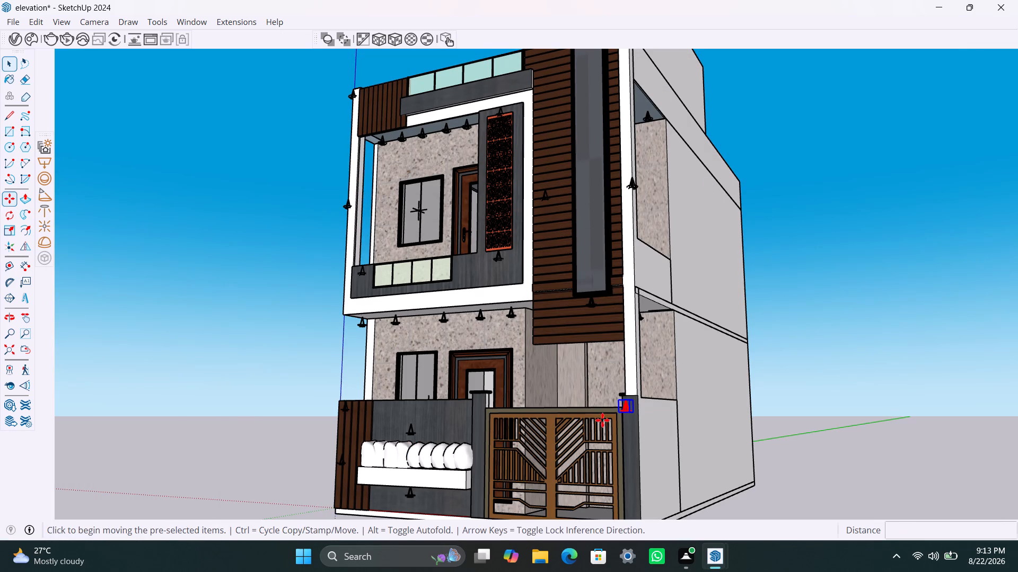
{"action": "left_click", "coordinate": [616, 413]}
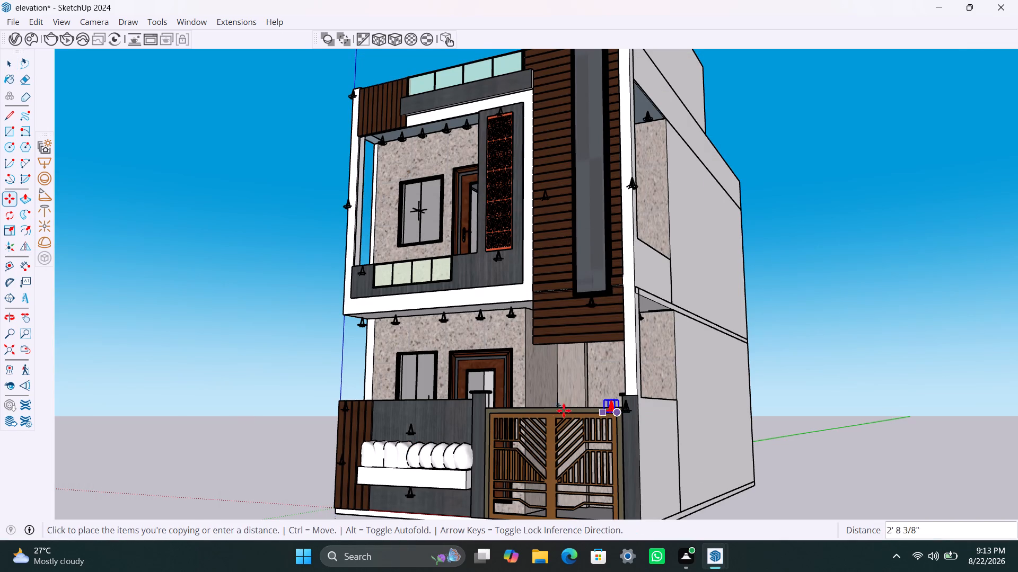
{"action": "left_click", "coordinate": [471, 412]}
Examine the copied spotlight's placement on the inner gate pillar from several angles.
{"action": "scroll", "coordinate": [498, 409], "scroll_direction": "up", "scroll_amount": 1}
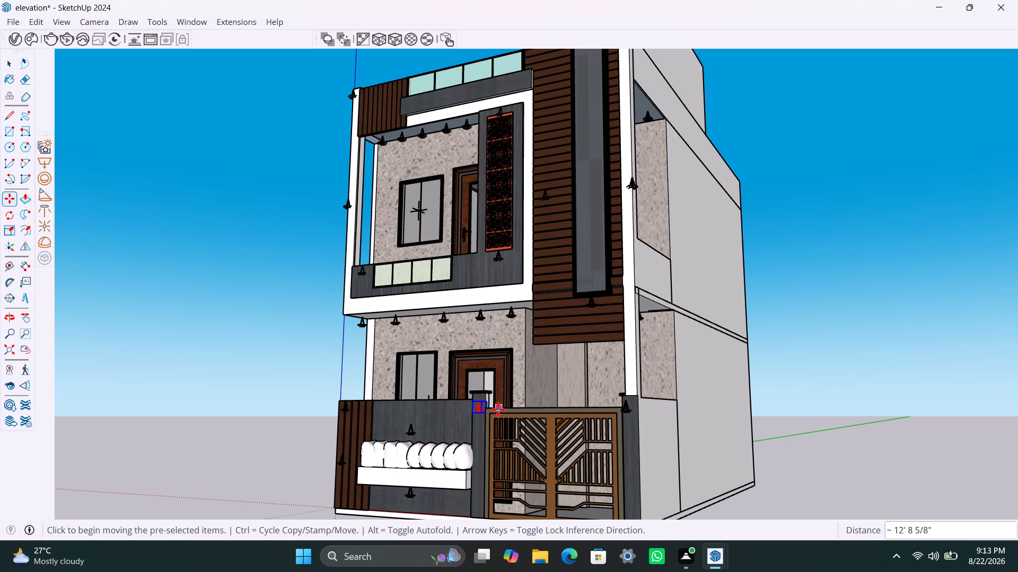
{"action": "scroll", "coordinate": [498, 409], "scroll_direction": "up", "scroll_amount": 5}
{"action": "middle_click_drag", "start_coordinate": [484, 414], "coordinate": [357, 470]}
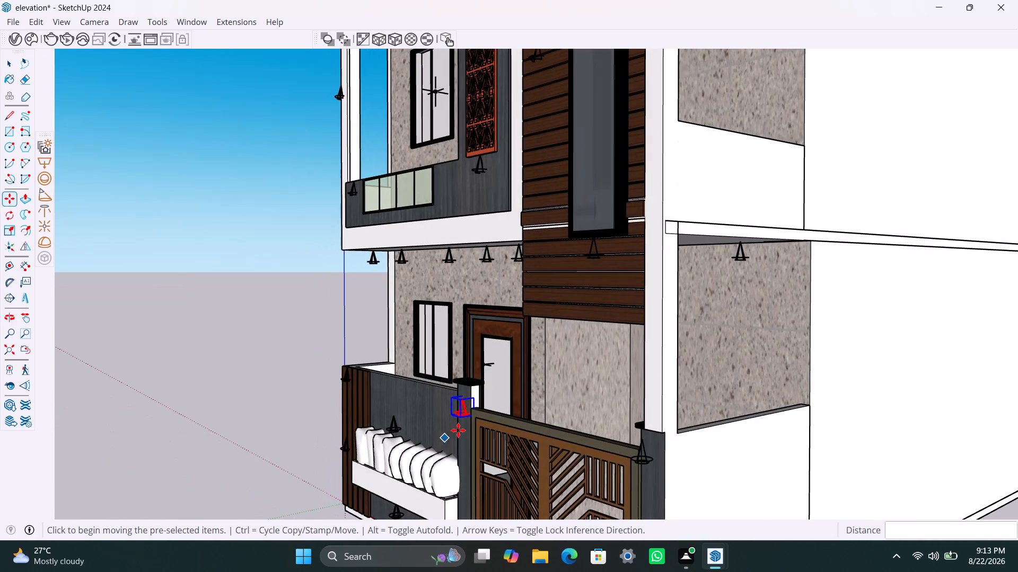
{"action": "scroll", "coordinate": [459, 430], "scroll_direction": "up", "scroll_amount": 8}
{"action": "middle_click_drag", "start_coordinate": [471, 416], "coordinate": [523, 424]}
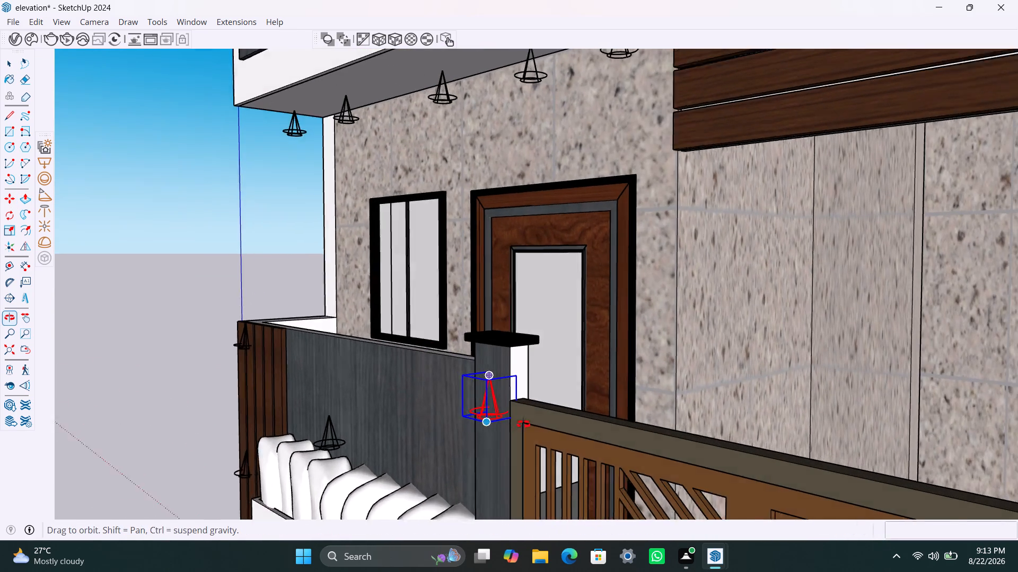
{"action": "middle_click_drag", "start_coordinate": [523, 424], "coordinate": [530, 424]}
{"action": "scroll", "coordinate": [525, 412], "scroll_direction": "down", "scroll_amount": 10}
{"action": "key", "text": "space"}
{"action": "left_click", "coordinate": [530, 399]}
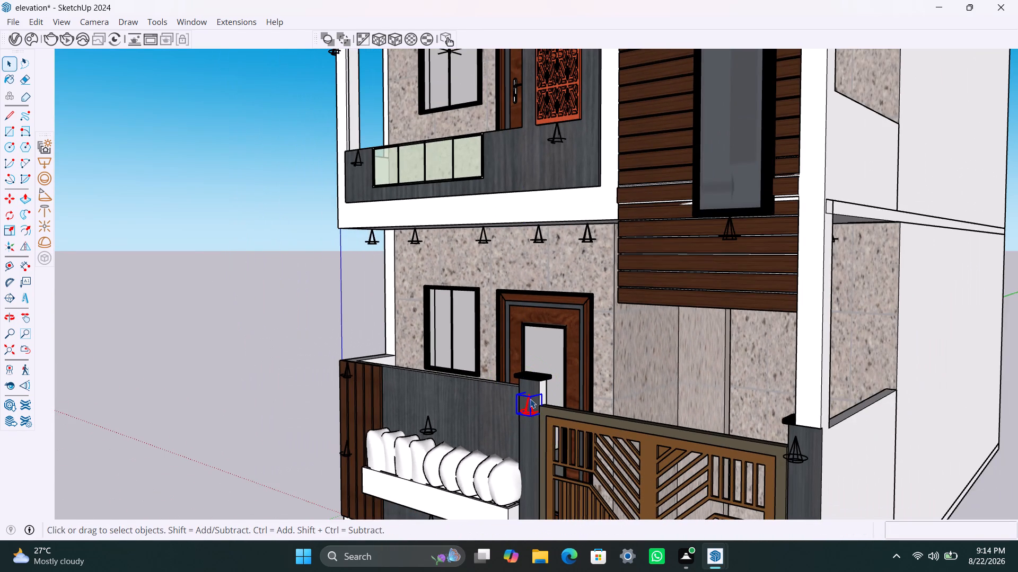
{"action": "scroll", "coordinate": [528, 403], "scroll_direction": "up", "scroll_amount": 1}
{"action": "middle_click_drag", "start_coordinate": [522, 407], "coordinate": [548, 409]}
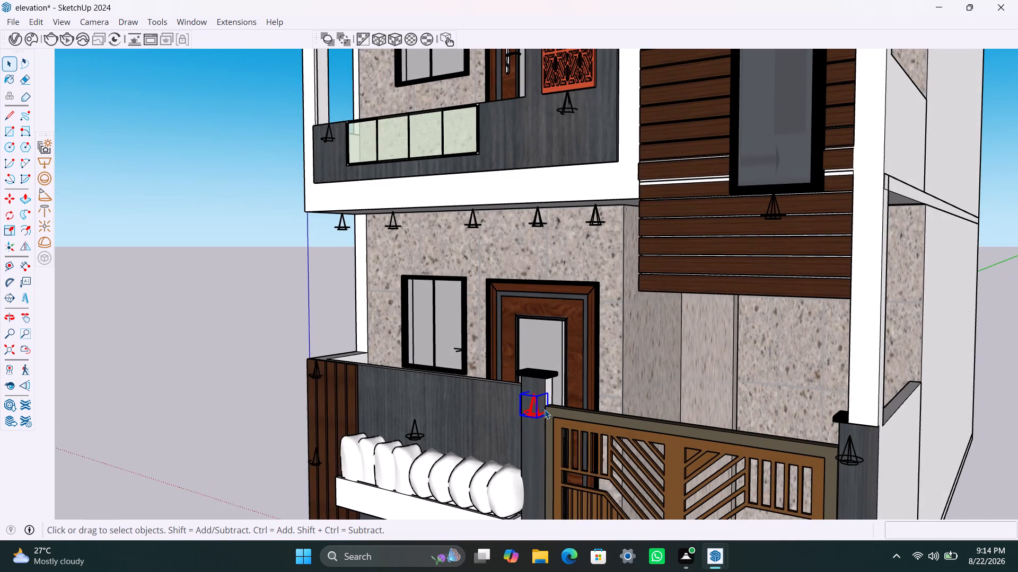
{"action": "scroll", "coordinate": [539, 405], "scroll_direction": "up", "scroll_amount": 3}
{"action": "scroll", "coordinate": [528, 407], "scroll_direction": "down", "scroll_amount": 9}
{"action": "scroll", "coordinate": [481, 451], "scroll_direction": "down", "scroll_amount": 1}
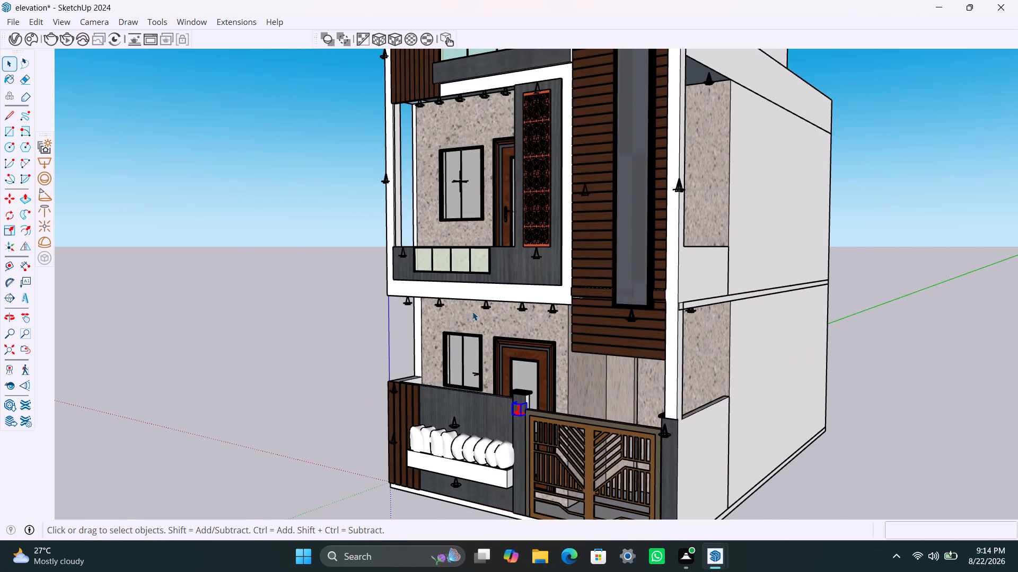
Change the inner gate pillar spotlight's colour to yellow by reducing its blue value to about 0.147.
{"action": "left_click", "coordinate": [512, 407]}
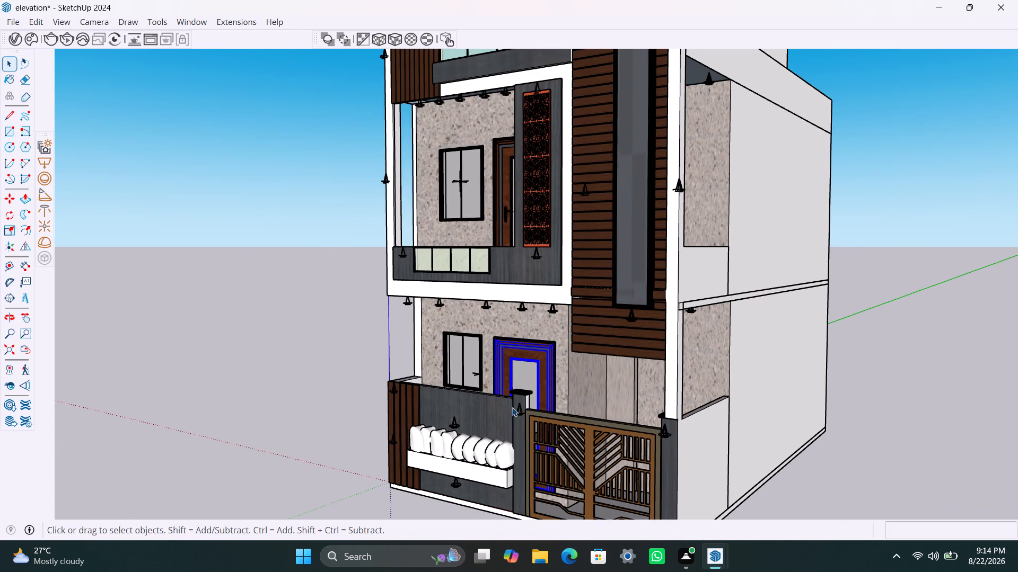
{"action": "left_click", "coordinate": [519, 412]}
{"action": "left_click", "coordinate": [519, 412]}
{"action": "right_click", "coordinate": [519, 412]}
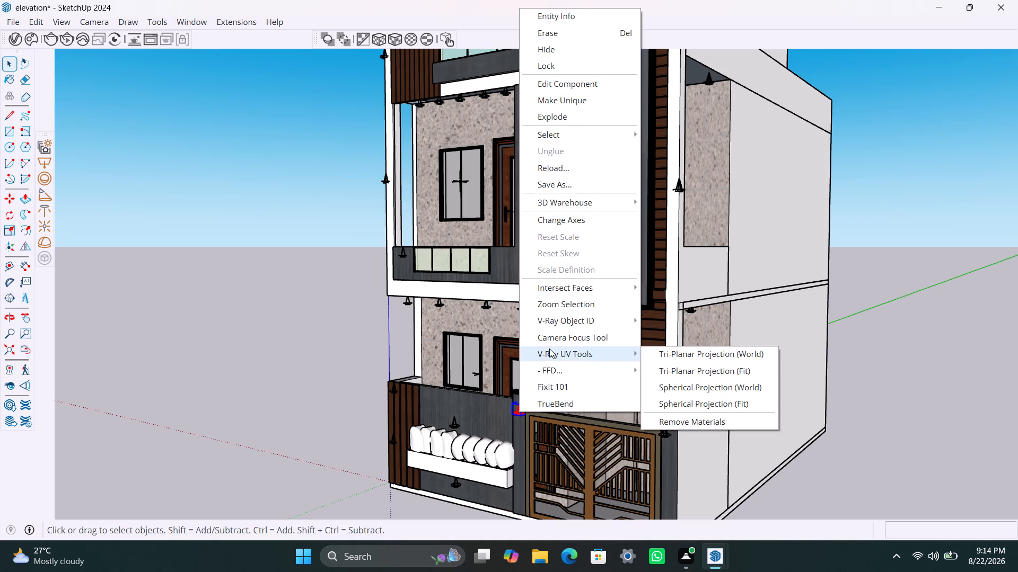
{"action": "left_click", "coordinate": [305, 351]}
{"action": "left_click", "coordinate": [521, 409]}
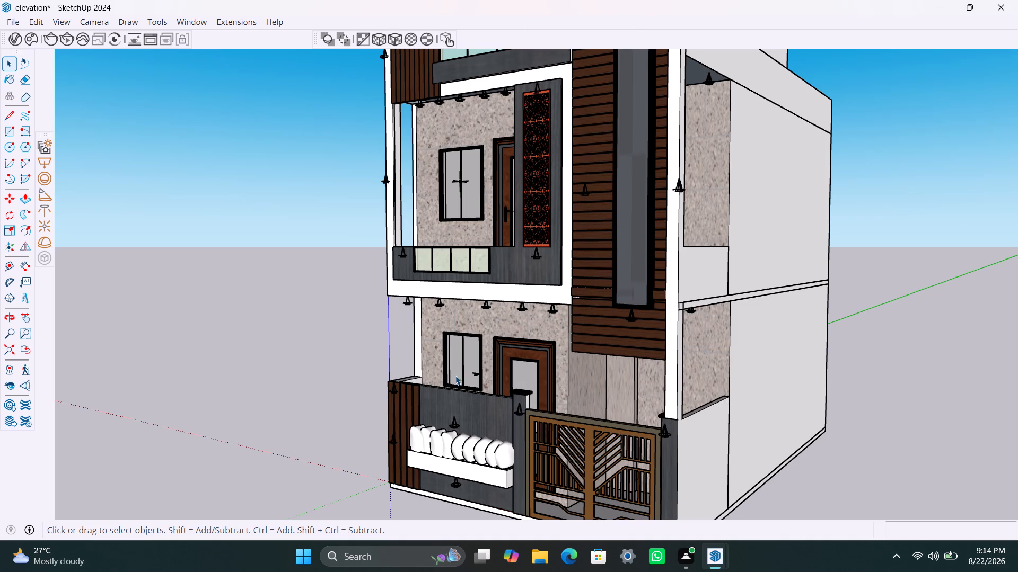
{"action": "left_click", "coordinate": [18, 40]}
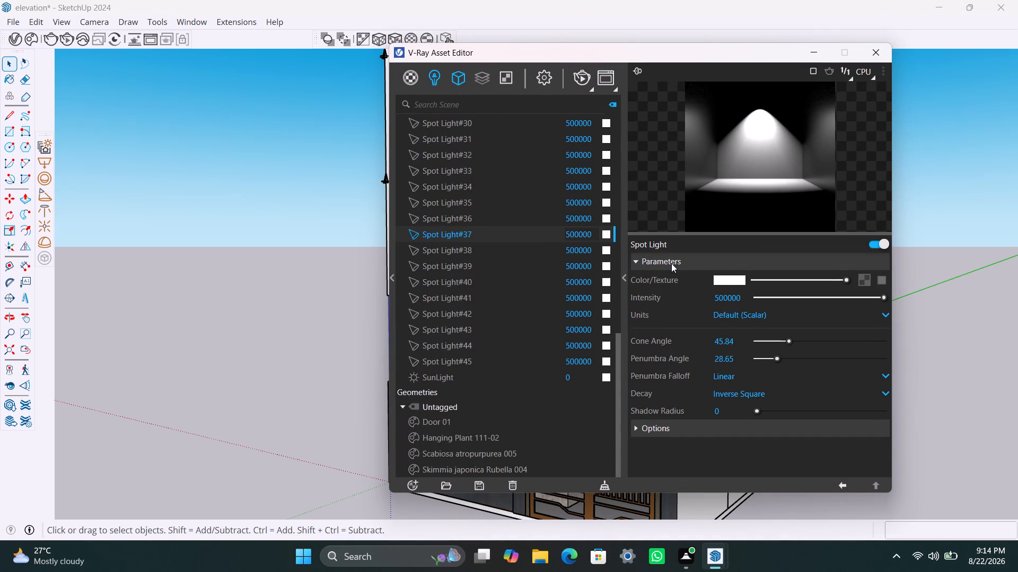
{"action": "left_click", "coordinate": [730, 280]}
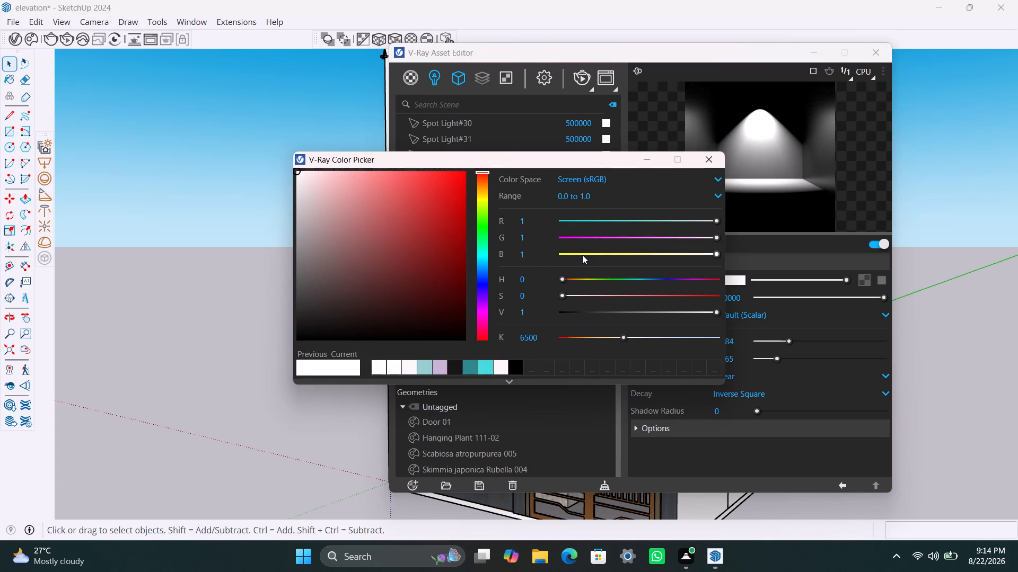
{"action": "left_click", "coordinate": [585, 253]}
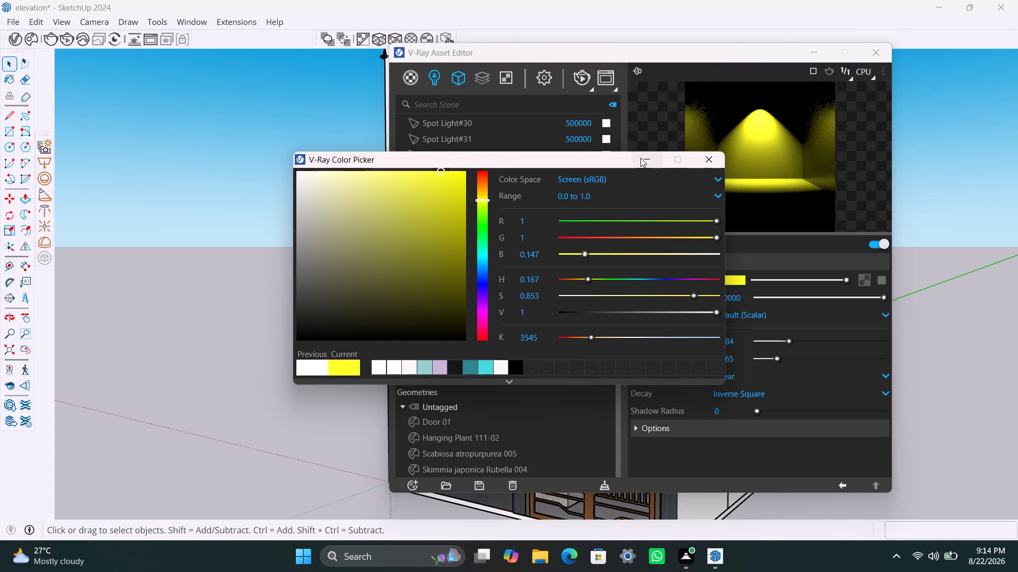
{"action": "left_click", "coordinate": [640, 158]}
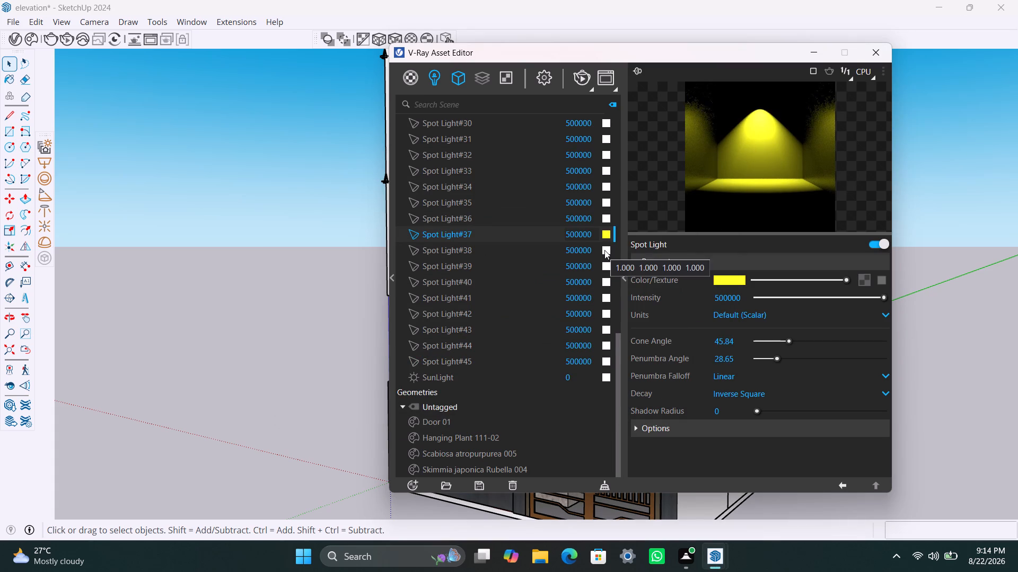
Check which light asset the spotlights on the outer and inner gate pillars each use.
{"action": "scroll", "coordinate": [296, 355], "scroll_direction": "down", "scroll_amount": 11}
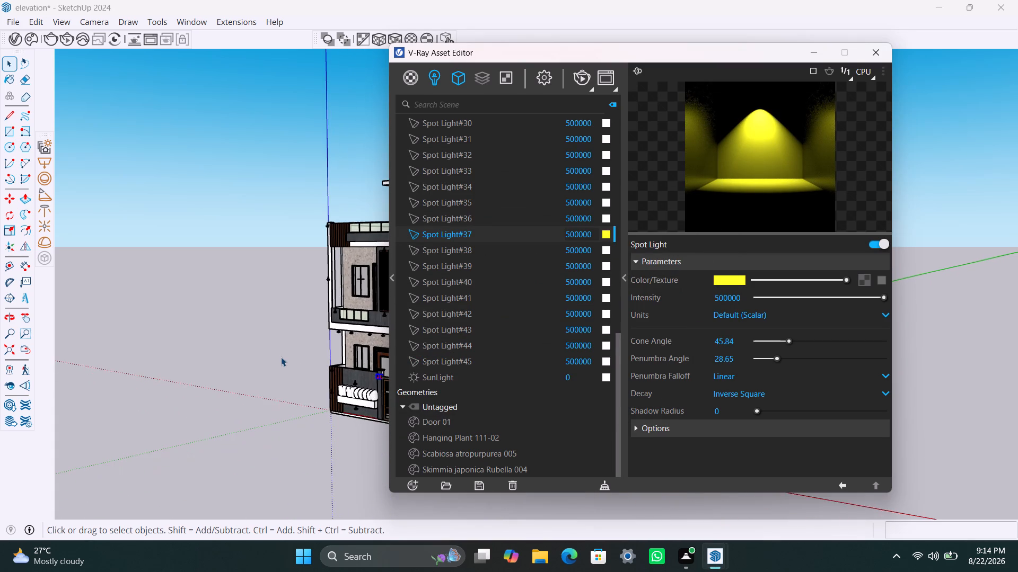
{"action": "middle_click_drag", "start_coordinate": [281, 357], "coordinate": [137, 344]}
{"action": "key", "text": "space"}
{"action": "left_click", "coordinate": [267, 370]}
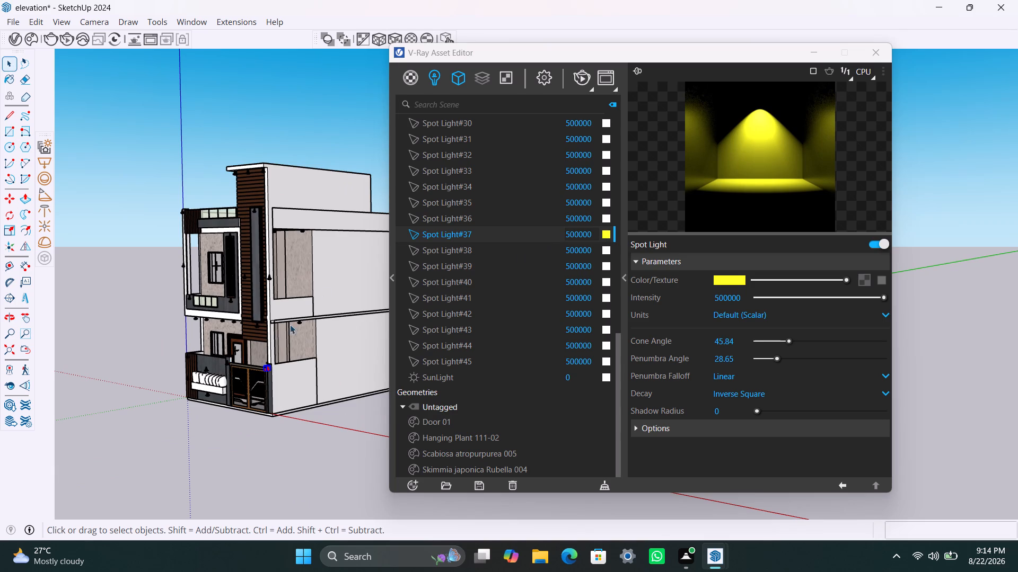
{"action": "left_click", "coordinate": [267, 365]}
{"action": "left_click", "coordinate": [228, 364]}
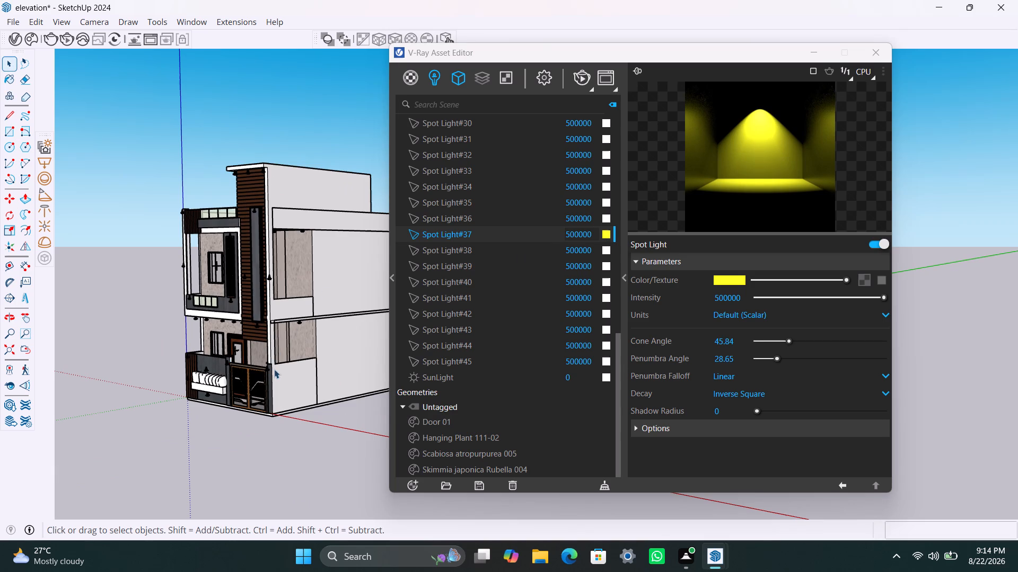
{"action": "left_click", "coordinate": [265, 367]}
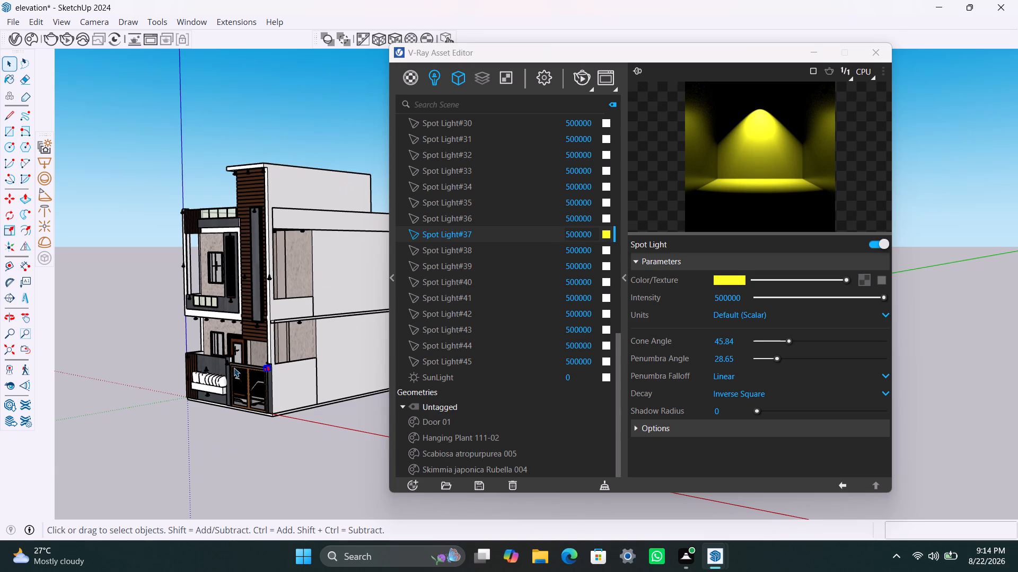
{"action": "left_click", "coordinate": [227, 363]}
{"action": "left_click", "coordinate": [605, 254]}
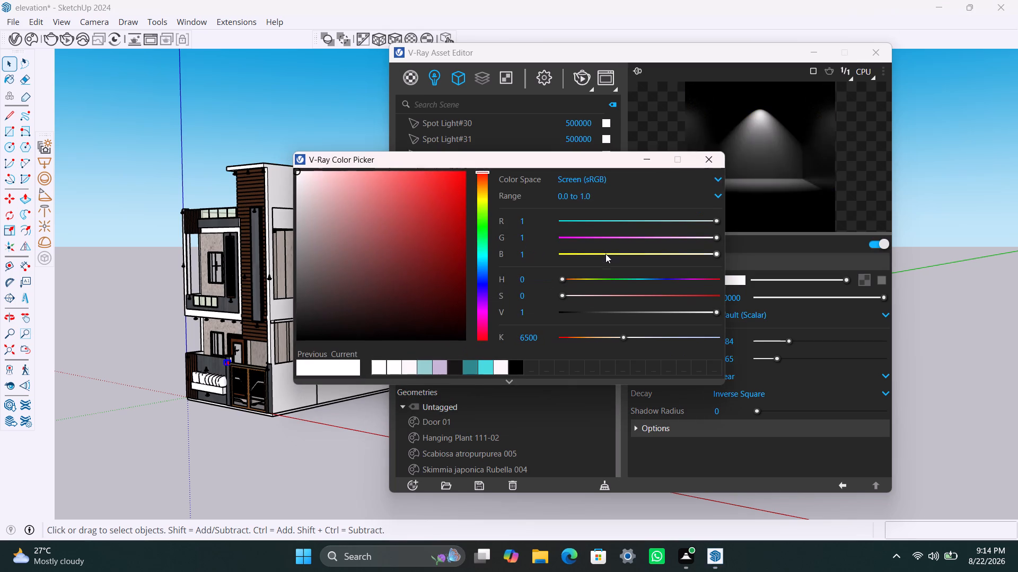
{"action": "left_click", "coordinate": [645, 157]}
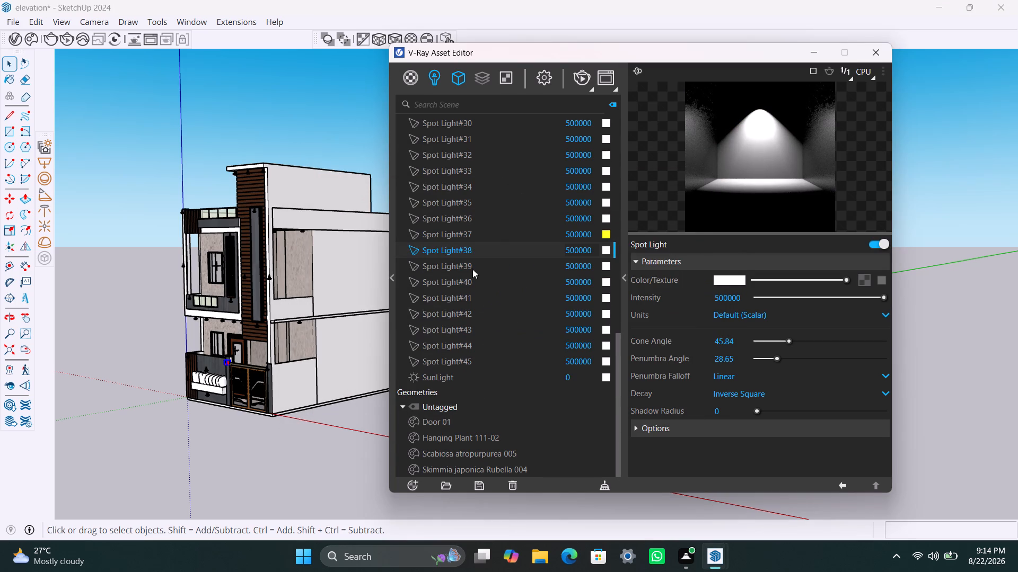
{"action": "left_click", "coordinate": [267, 368]}
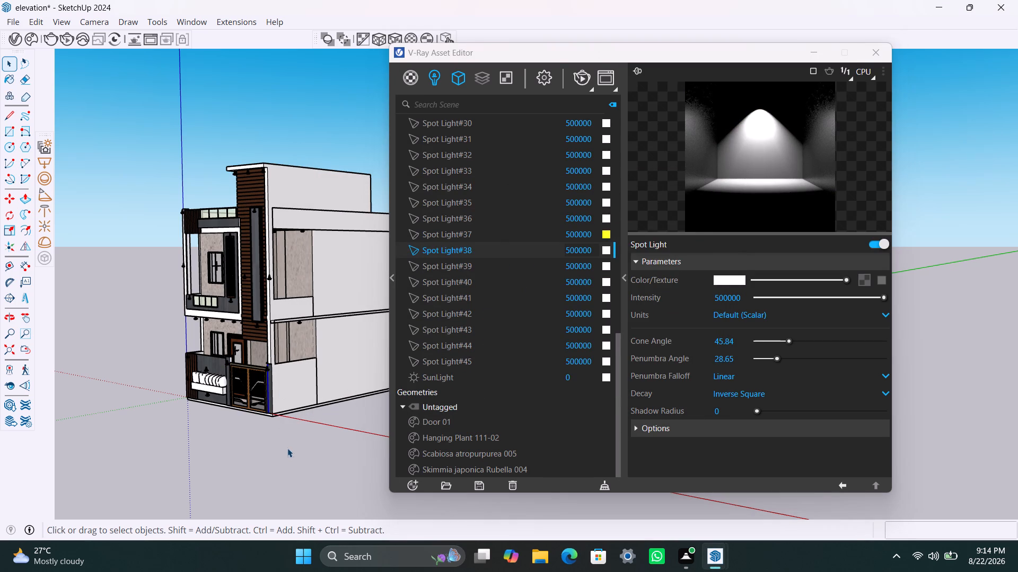
{"action": "left_click", "coordinate": [287, 448]}
{"action": "scroll", "coordinate": [270, 380], "scroll_direction": "up", "scroll_amount": 2}
{"action": "left_click", "coordinate": [268, 368]}
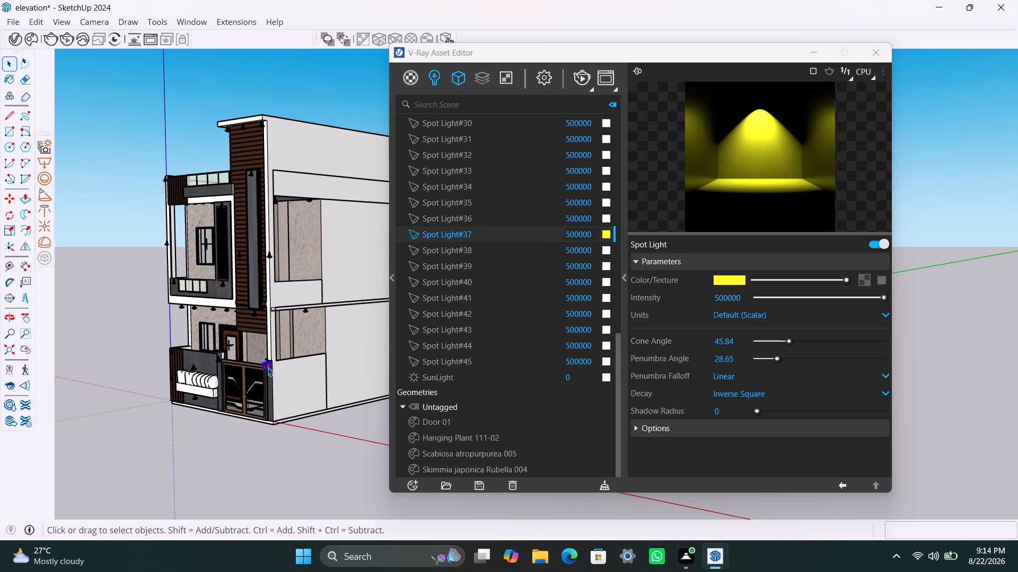
Move the spotlight above the planter on the compound wall up about 2' along the blue axis, near the wall's top.
{"action": "left_click", "coordinate": [194, 368]}
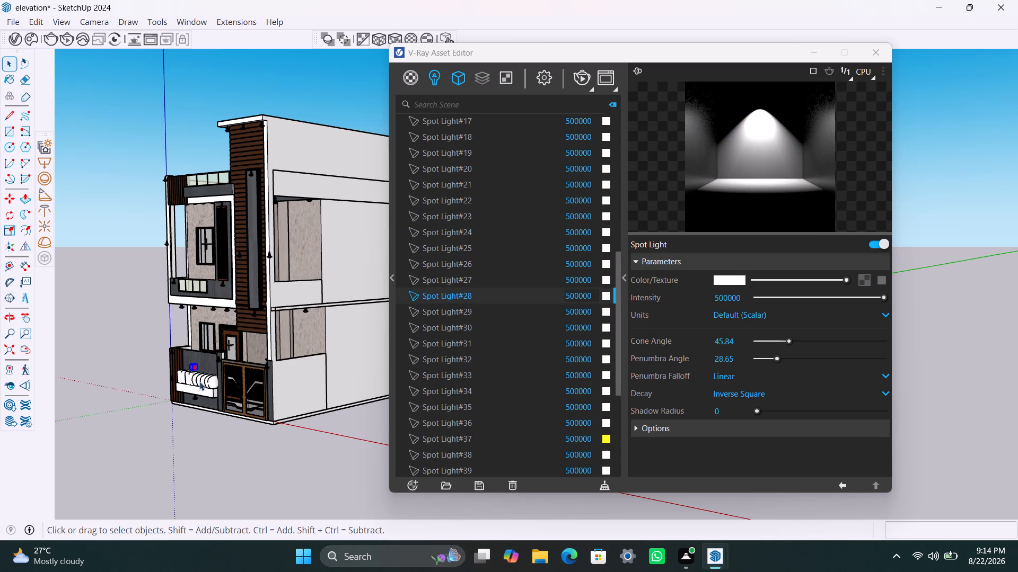
{"action": "scroll", "coordinate": [197, 375], "scroll_direction": "up", "scroll_amount": 12}
{"action": "middle_click_drag", "start_coordinate": [189, 371], "coordinate": [284, 372]}
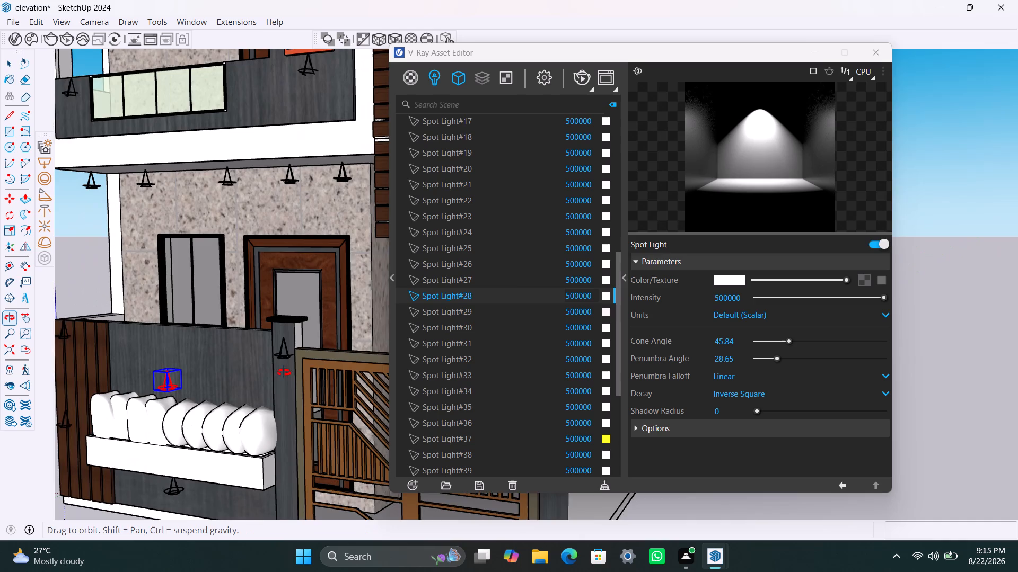
{"action": "middle_click_drag", "start_coordinate": [284, 372], "coordinate": [287, 371]}
{"action": "key", "text": "m"}
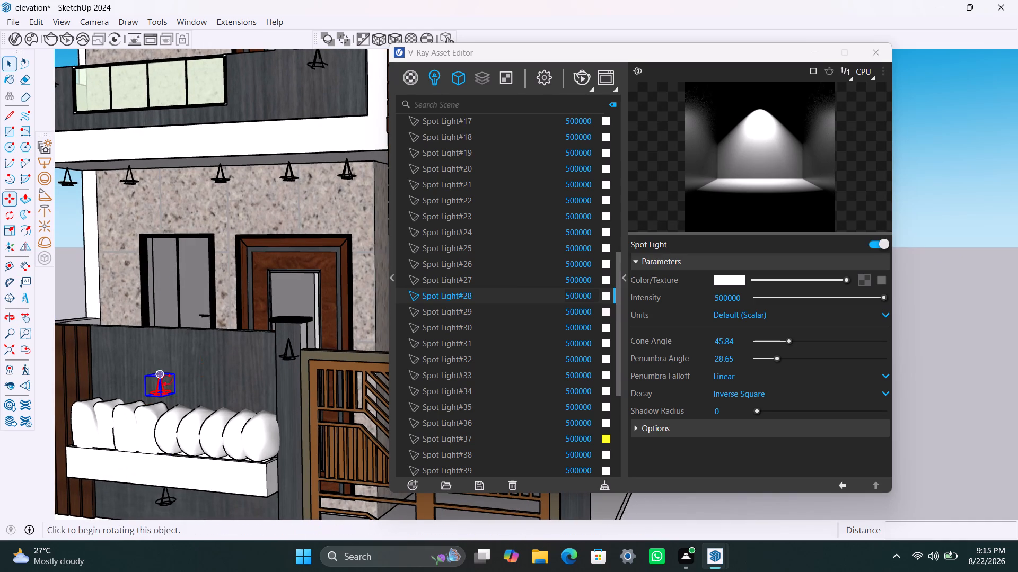
{"action": "left_click", "coordinate": [160, 377]}
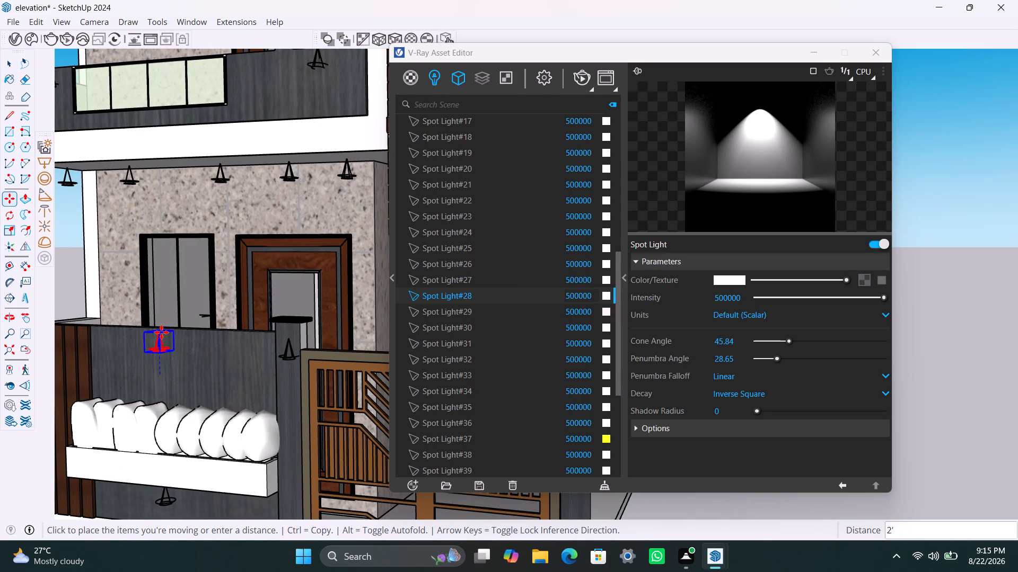
{"action": "left_click", "coordinate": [159, 335]}
{"action": "key", "text": "space"}
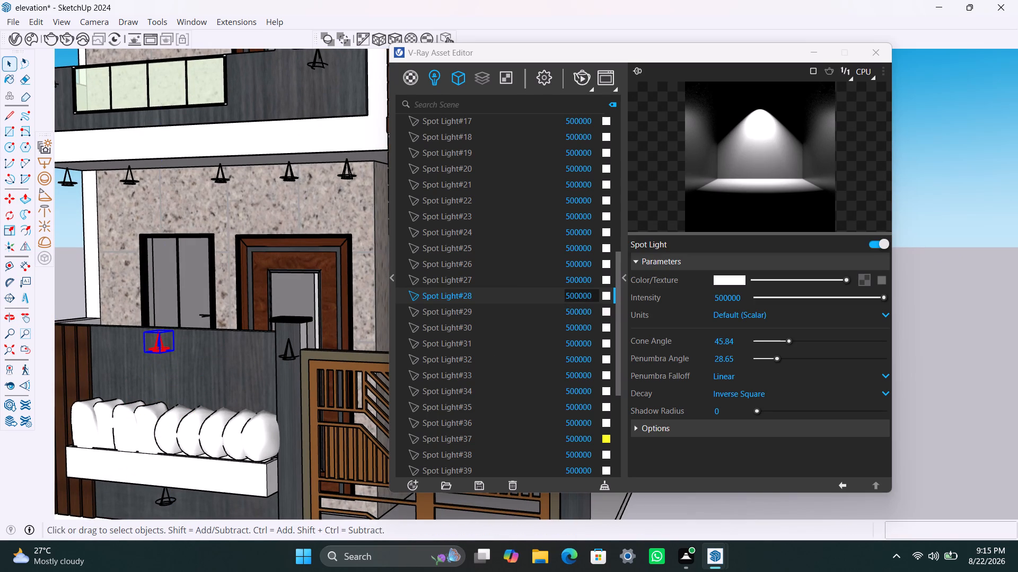
Set the raised planter spotlight's colour to yellow and its intensity to 100000.
{"action": "left_click", "coordinate": [607, 296]}
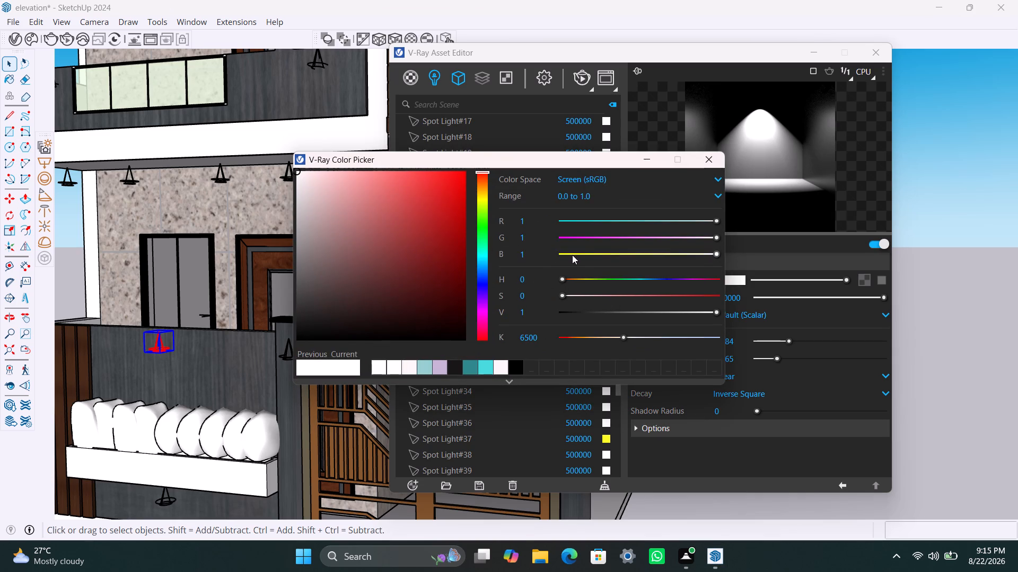
{"action": "left_click", "coordinate": [583, 254]}
{"action": "left_click", "coordinate": [644, 161]}
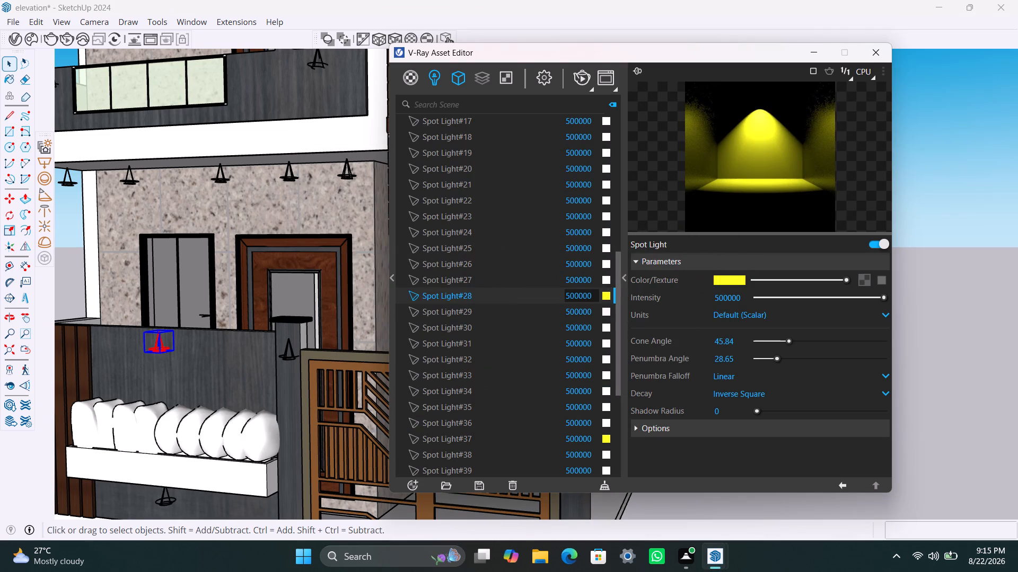
{"action": "left_click", "coordinate": [571, 294]}
{"action": "key", "text": "1"}
Set the gate pillar light's (Spot Light#37) intensity to 100000.
{"action": "left_click_drag", "start_coordinate": [569, 439], "coordinate": [564, 439]}
{"action": "key", "text": "1"}
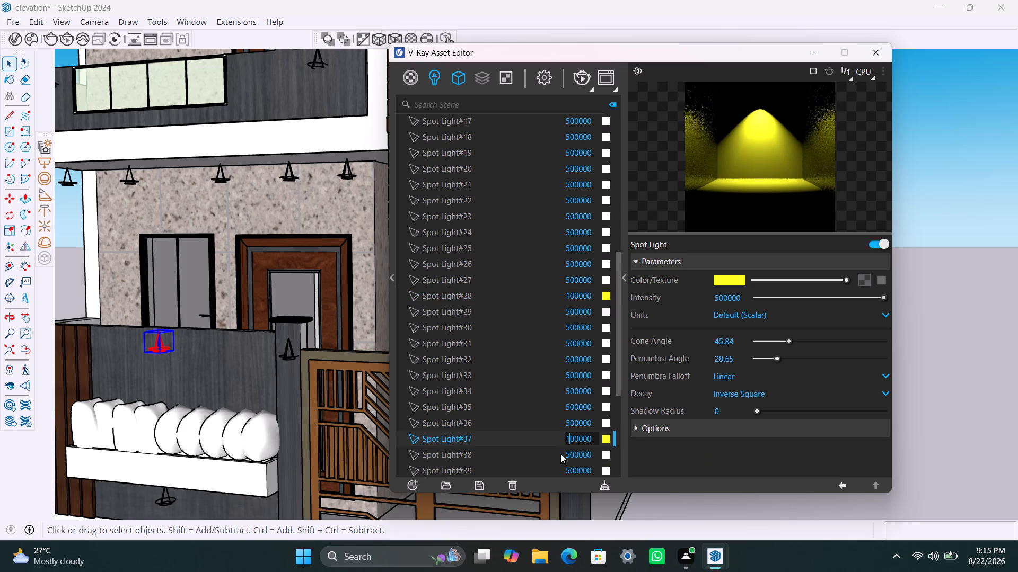
Move the spotlight beneath the compound wall's planter box down a few inches.
{"action": "scroll", "coordinate": [531, 425], "scroll_direction": "down", "scroll_amount": 1}
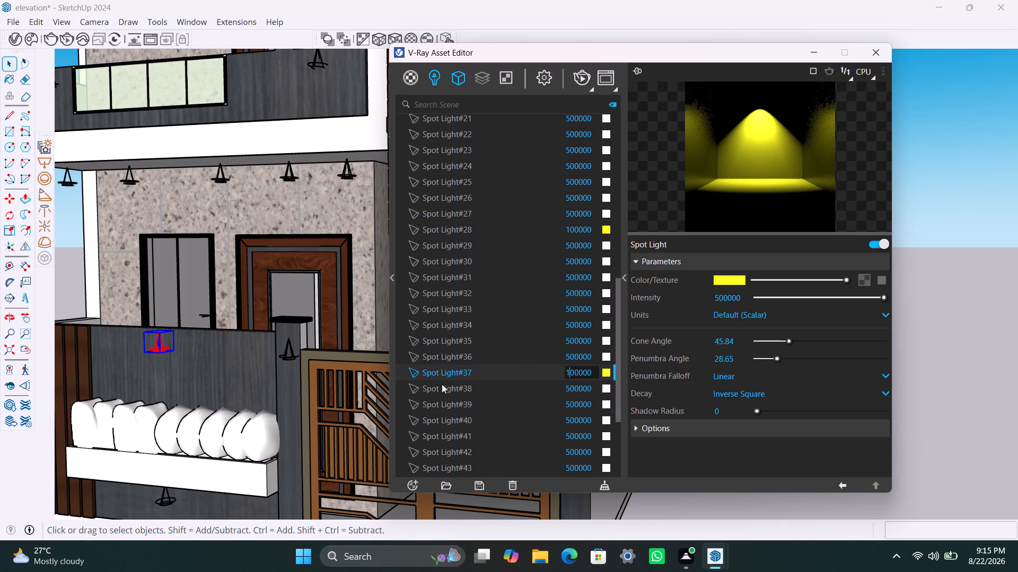
{"action": "left_click", "coordinate": [166, 504]}
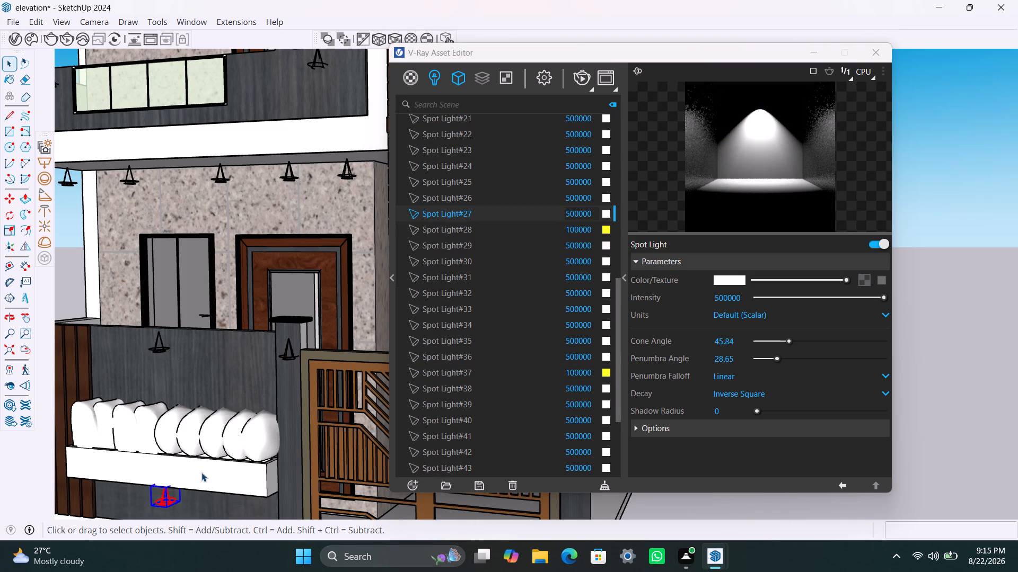
{"action": "scroll", "coordinate": [201, 472], "scroll_direction": "down", "scroll_amount": 1}
{"action": "middle_click_drag", "start_coordinate": [209, 473], "coordinate": [349, 330], "text": "shift"}
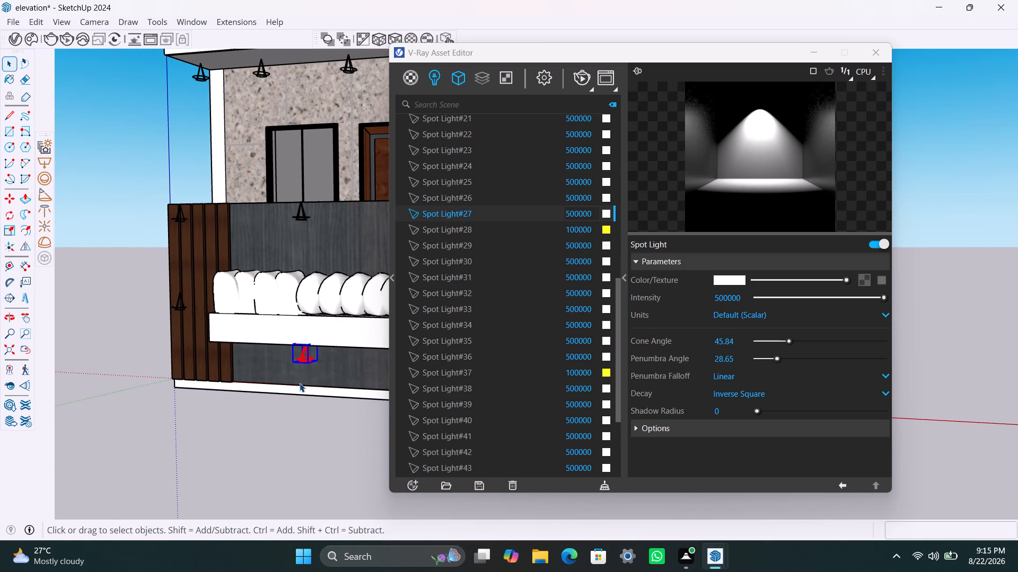
{"action": "scroll", "coordinate": [312, 386], "scroll_direction": "up", "scroll_amount": 3}
{"action": "middle_click_drag", "start_coordinate": [312, 385], "coordinate": [317, 356]}
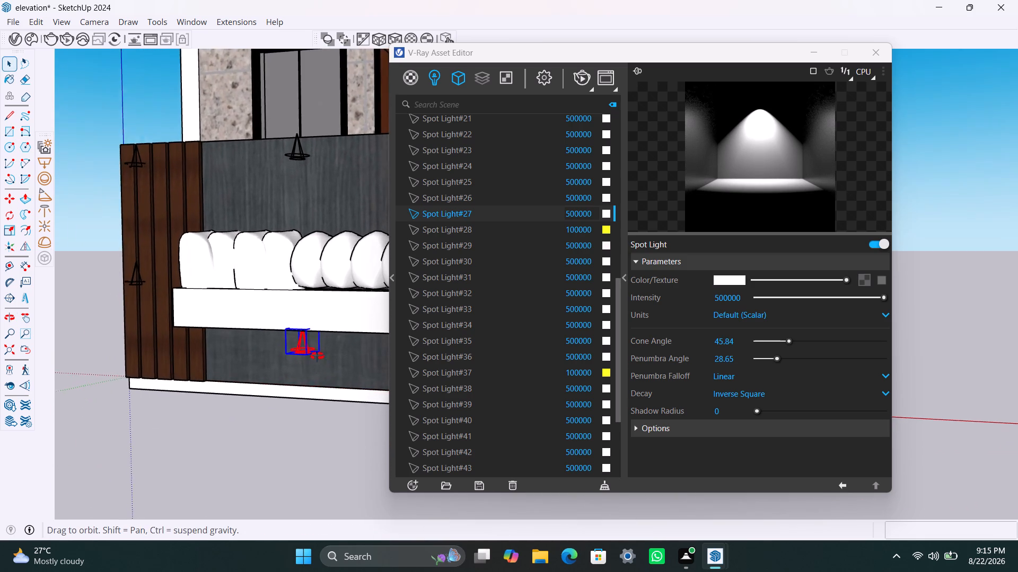
{"action": "middle_click_drag", "start_coordinate": [317, 356], "coordinate": [198, 176]}
{"action": "scroll", "coordinate": [310, 376], "scroll_direction": "up", "scroll_amount": 3}
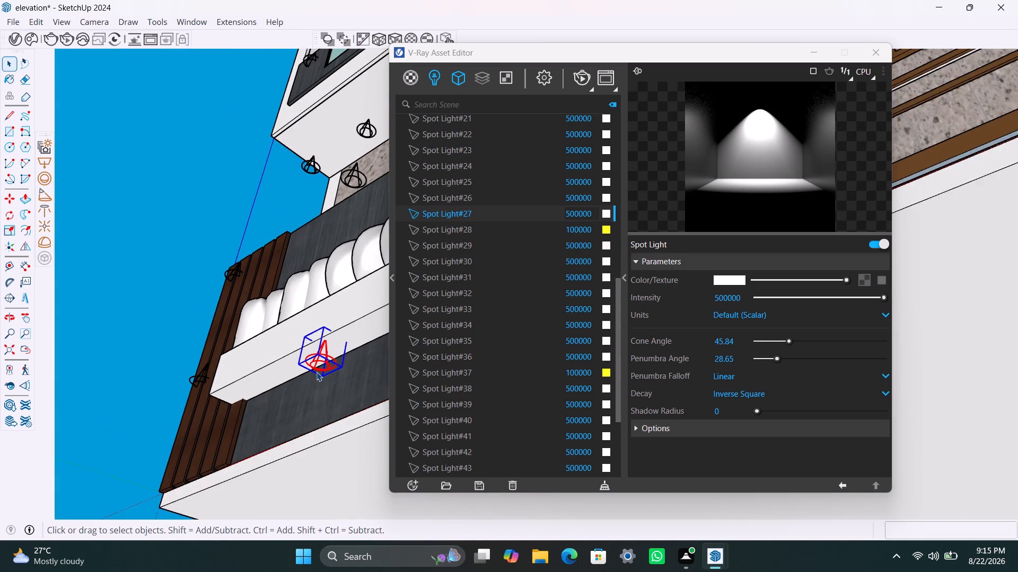
{"action": "scroll", "coordinate": [317, 372], "scroll_direction": "up", "scroll_amount": 1}
{"action": "key", "text": "m"}
{"action": "left_click", "coordinate": [321, 364]}
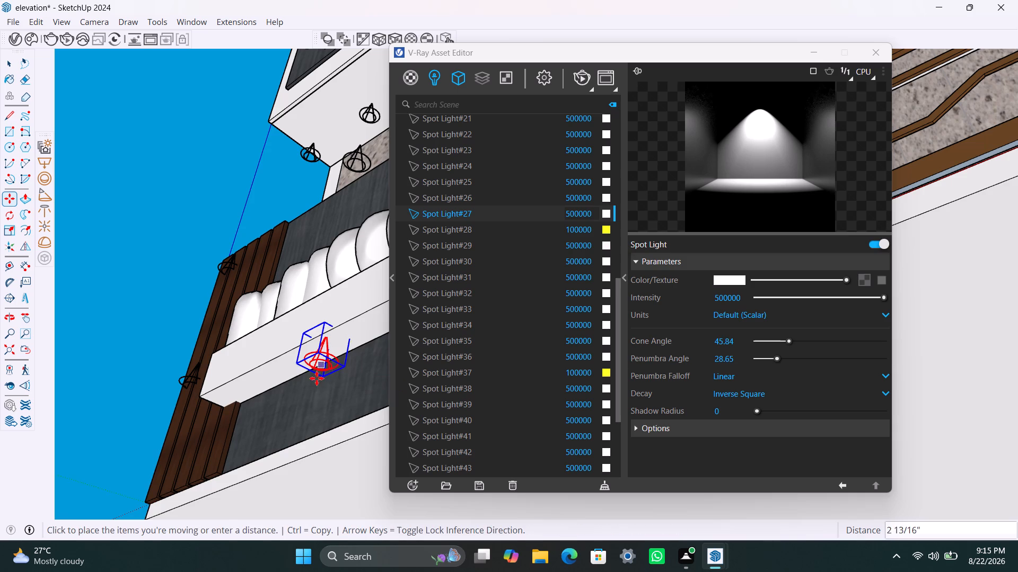
{"action": "left_click", "coordinate": [317, 381]}
{"action": "key", "text": "space"}
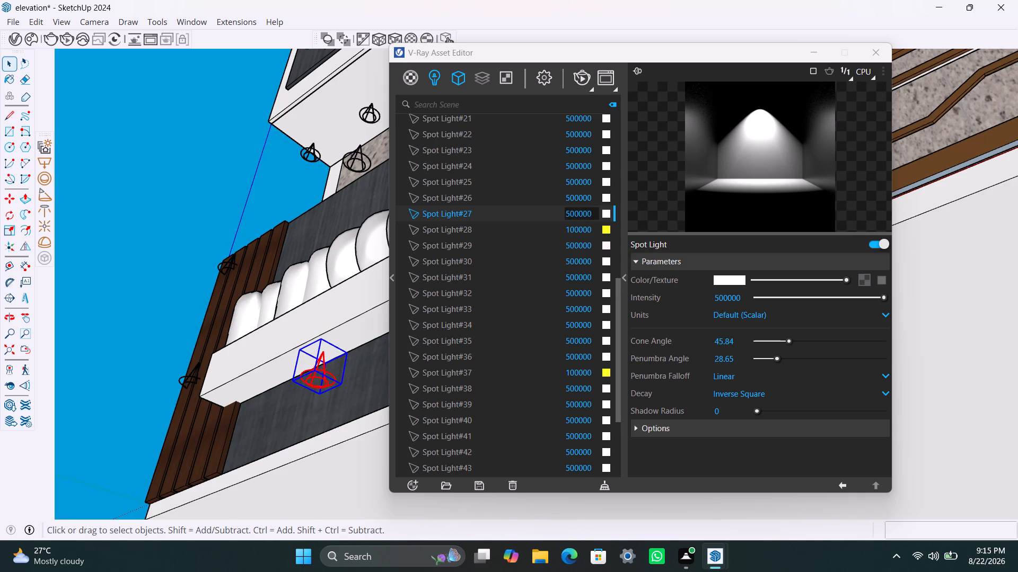
Set the spotlight beneath the planter box to intensity 100000 and a yellow colour.
{"action": "left_click_drag", "start_coordinate": [570, 214], "coordinate": [552, 216]}
{"action": "key", "text": "1"}
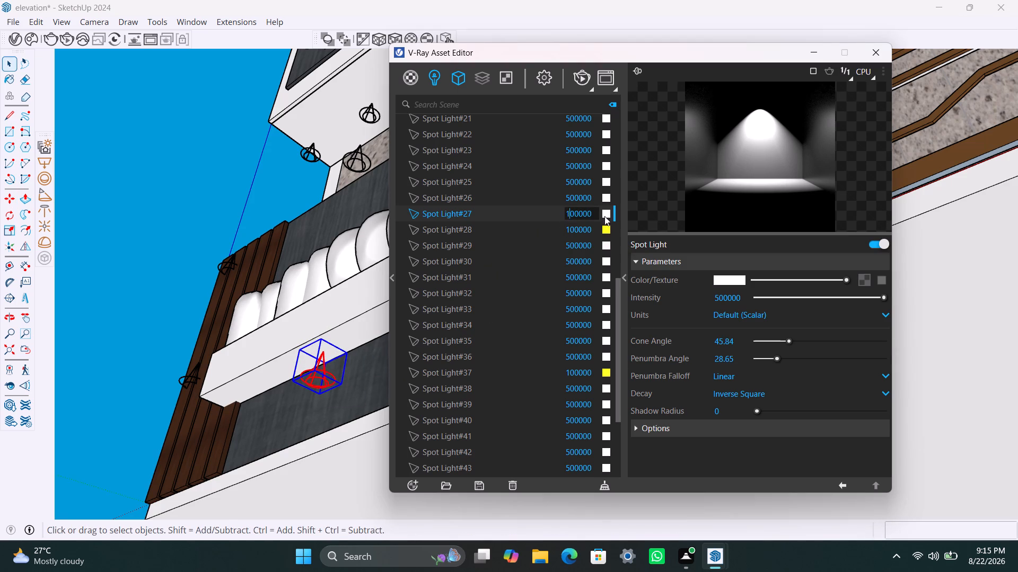
{"action": "left_click", "coordinate": [604, 215]}
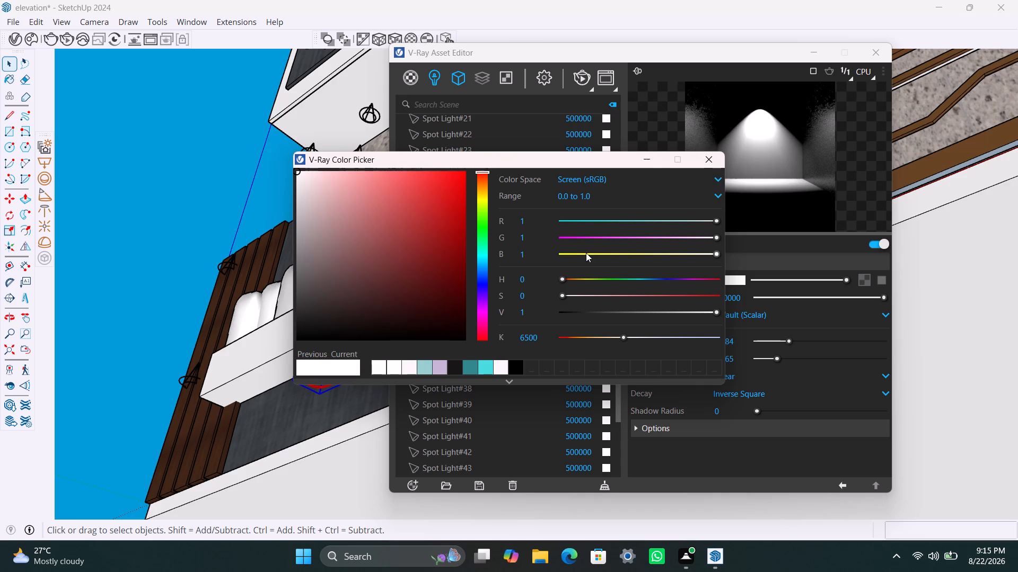
{"action": "left_click", "coordinate": [586, 253]}
{"action": "left_click", "coordinate": [651, 159]}
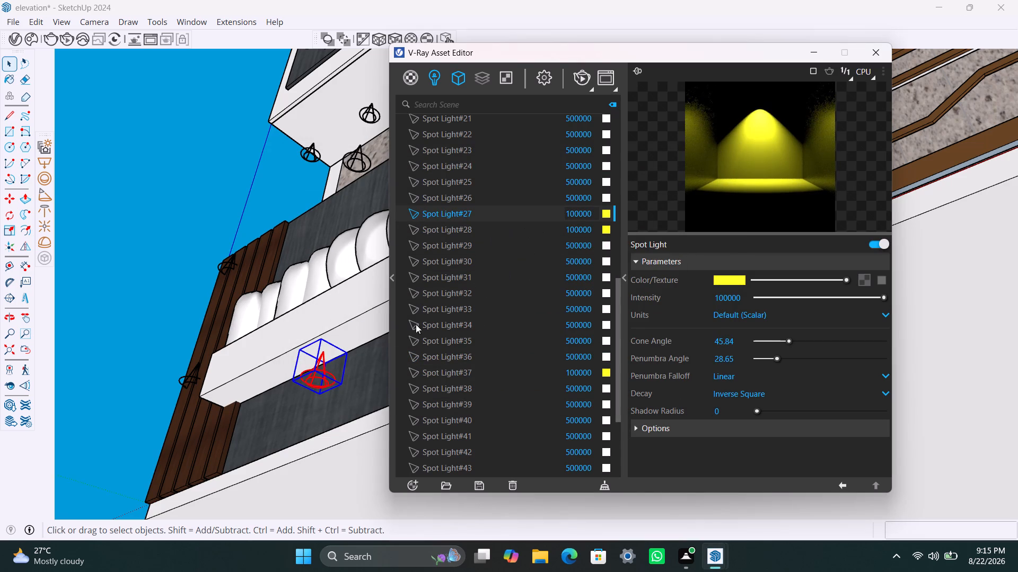
Move the spotlight beneath the compound wall's planter box up about 5 1/2".
{"action": "scroll", "coordinate": [401, 332], "scroll_direction": "down", "scroll_amount": 1}
{"action": "middle_click_drag", "start_coordinate": [299, 338], "coordinate": [302, 400]}
{"action": "scroll", "coordinate": [185, 378], "scroll_direction": "down", "scroll_amount": 3}
{"action": "middle_click_drag", "start_coordinate": [262, 382], "coordinate": [361, 452]}
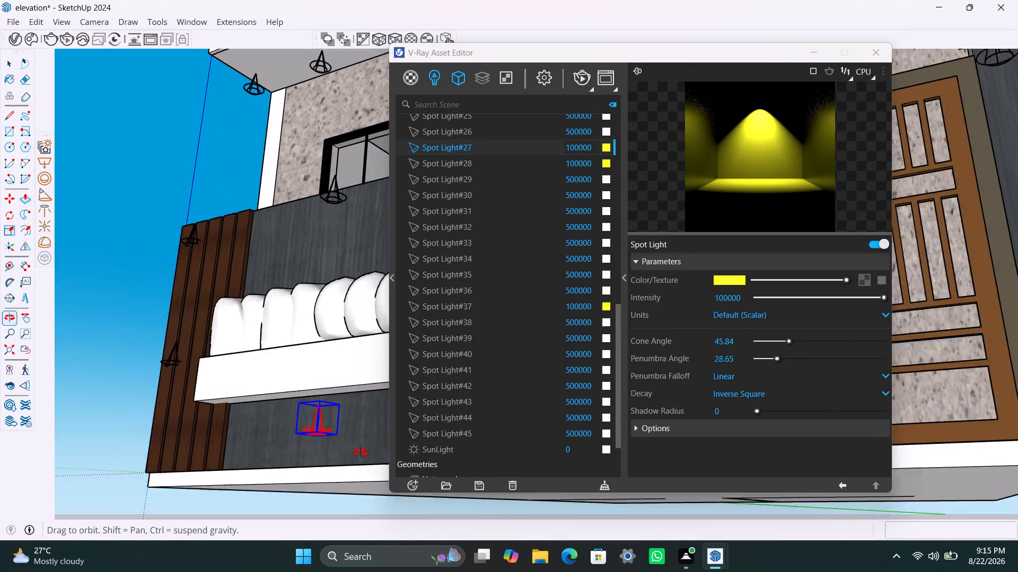
{"action": "middle_click_drag", "start_coordinate": [361, 452], "coordinate": [462, 477]}
{"action": "scroll", "coordinate": [349, 458], "scroll_direction": "down", "scroll_amount": 2}
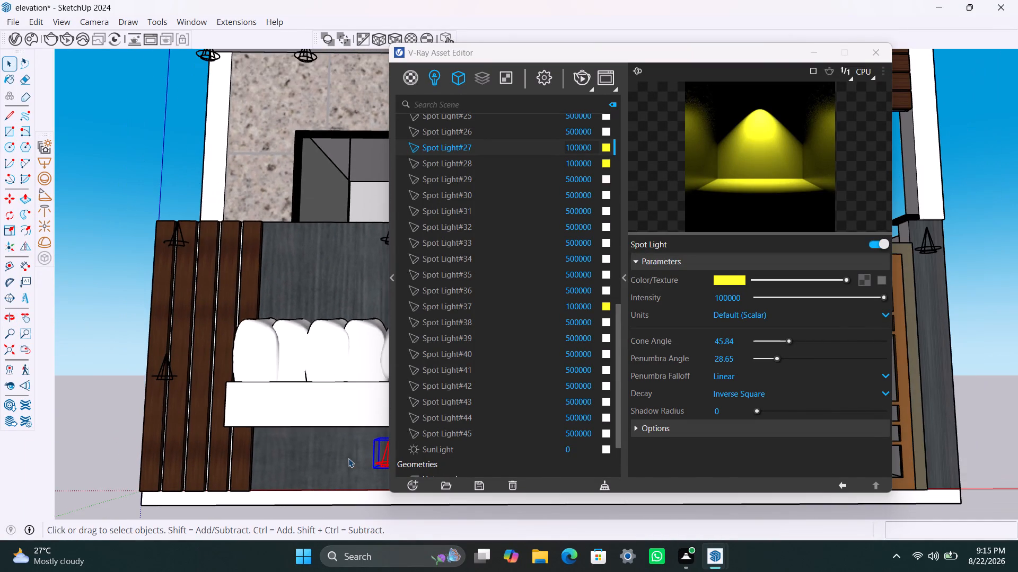
{"action": "middle_click_drag", "start_coordinate": [348, 458], "coordinate": [257, 441]}
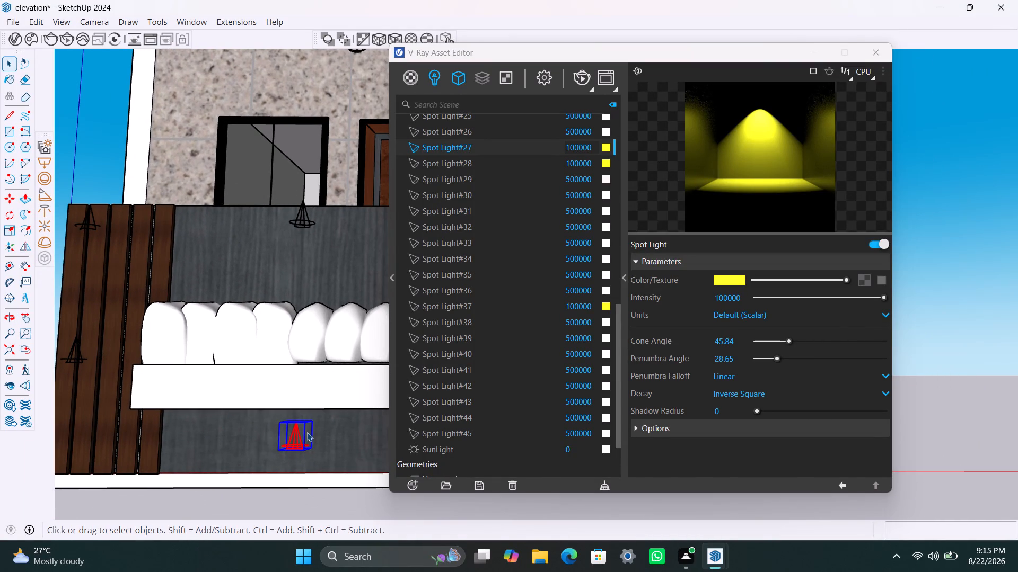
{"action": "key", "text": "m"}
{"action": "left_click", "coordinate": [296, 421]}
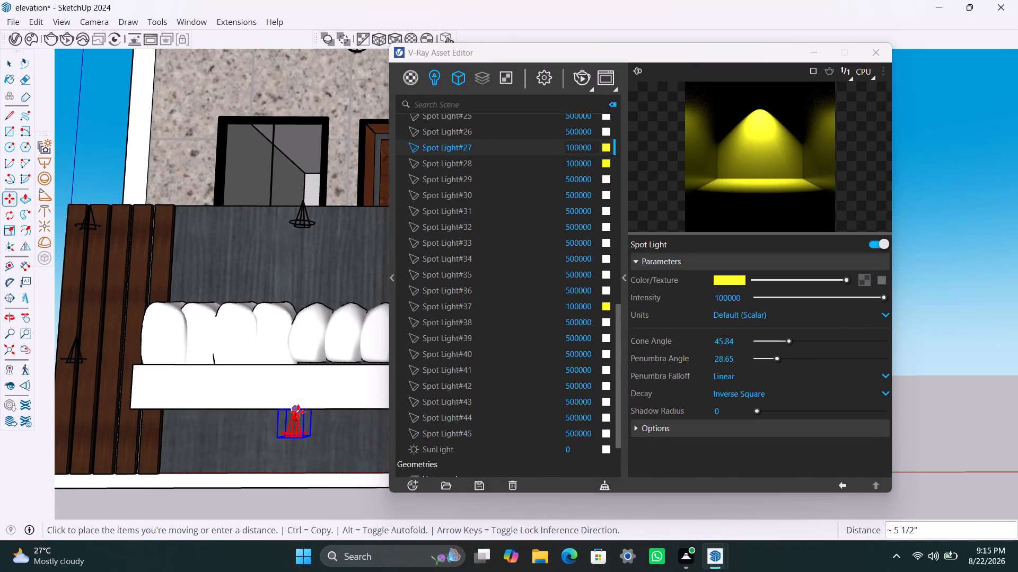
{"action": "left_click", "coordinate": [298, 412]}
{"action": "scroll", "coordinate": [233, 406], "scroll_direction": "down", "scroll_amount": 10}
{"action": "middle_click_drag", "start_coordinate": [254, 409], "coordinate": [368, 438]}
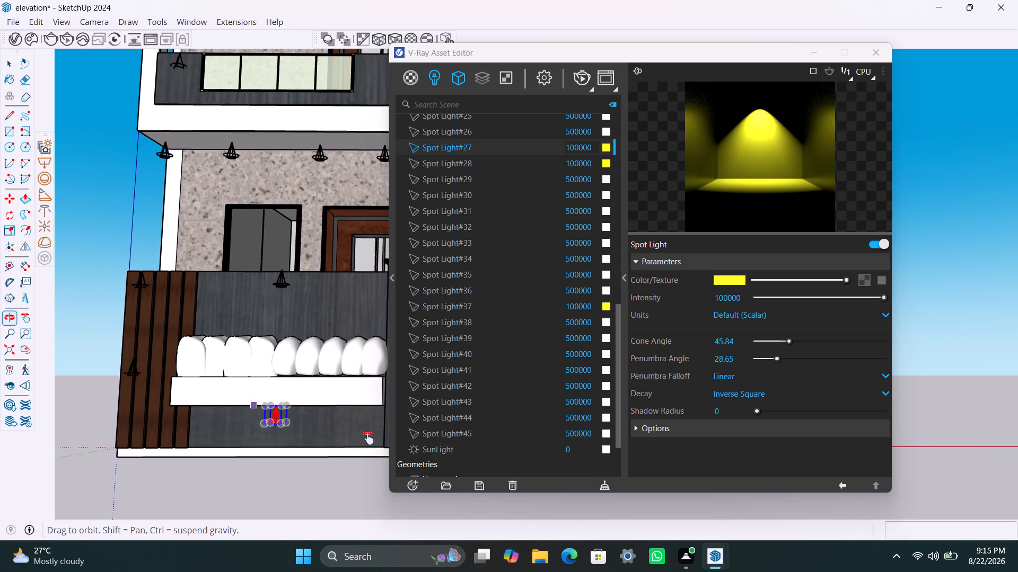
{"action": "middle_click_drag", "start_coordinate": [368, 438], "coordinate": [370, 438]}
Shift the upper spotlight on the wooden slat panel (Spot Light#34) about 1' 7/8", then about 1' 2 7/8" across to the second slat.
{"action": "key", "text": "space"}
{"action": "left_click", "coordinate": [248, 401]}
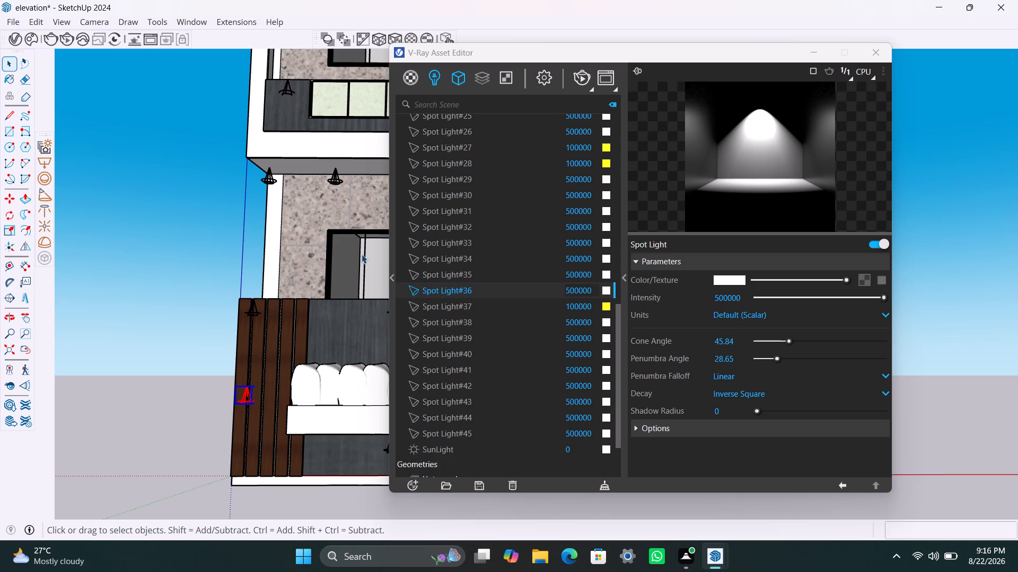
{"action": "scroll", "coordinate": [278, 341], "scroll_direction": "up", "scroll_amount": 2}
{"action": "middle_click_drag", "start_coordinate": [264, 318], "coordinate": [234, 212]}
{"action": "left_click", "coordinate": [256, 297]}
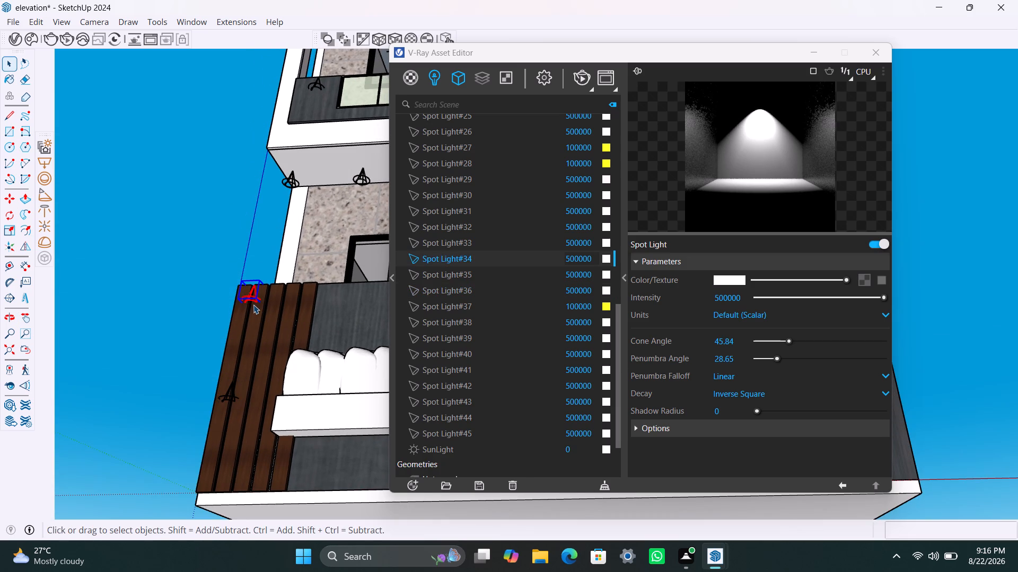
{"action": "key", "text": "m"}
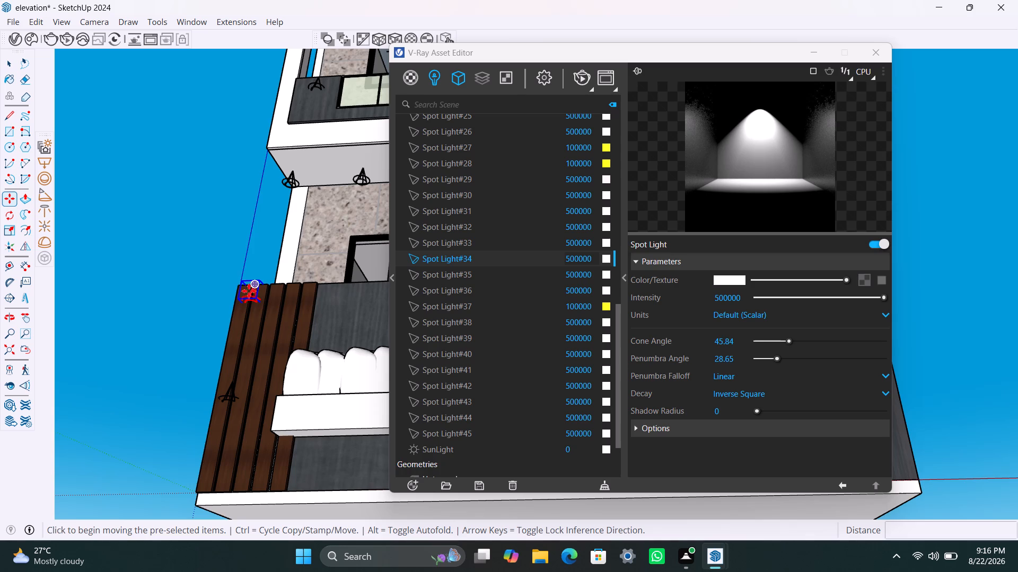
{"action": "scroll", "coordinate": [249, 292], "scroll_direction": "up", "scroll_amount": 12}
{"action": "left_click", "coordinate": [249, 292]}
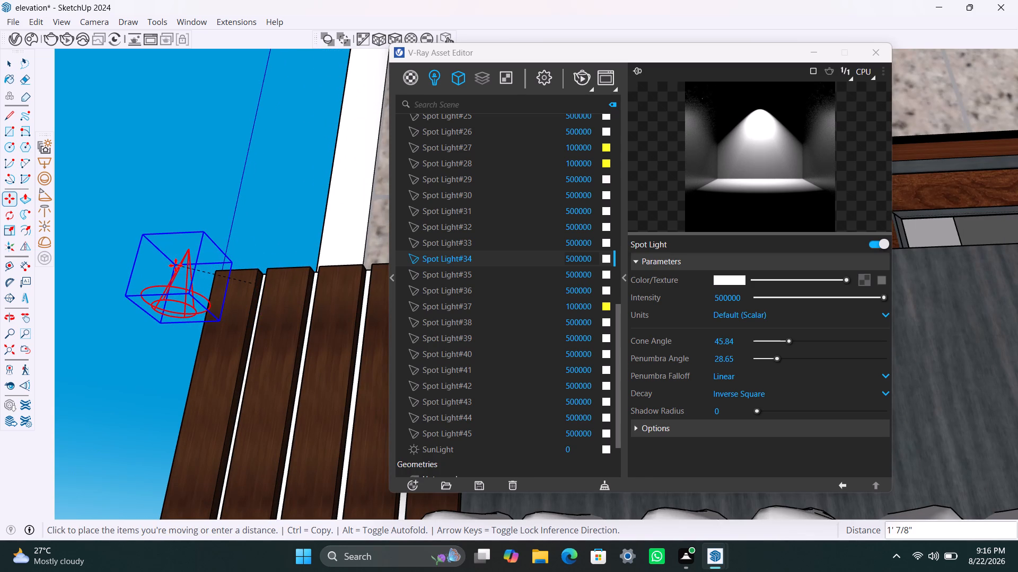
{"action": "left_click", "coordinate": [175, 265]}
{"action": "middle_click_drag", "start_coordinate": [212, 317], "coordinate": [376, 315]}
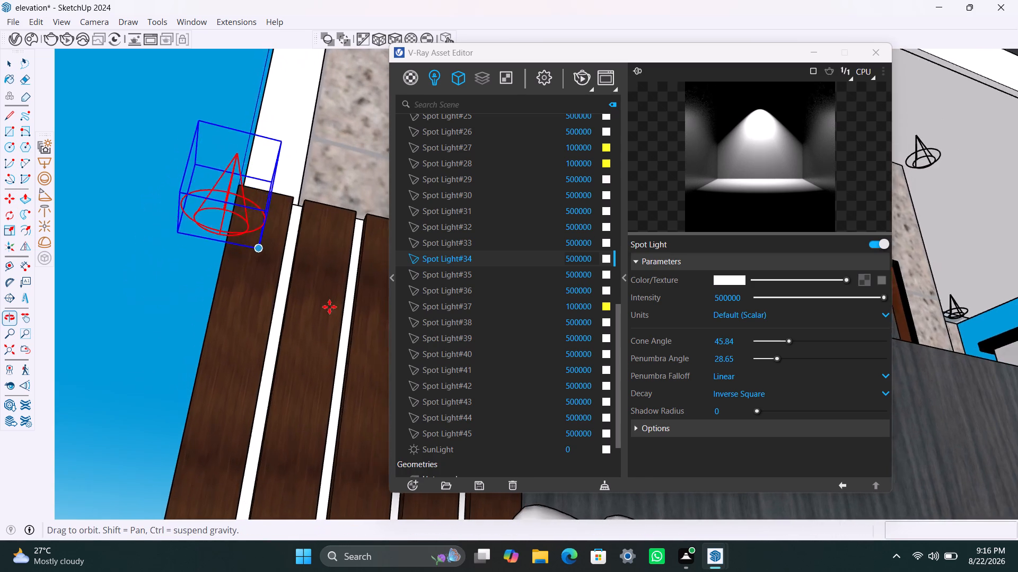
{"action": "left_click", "coordinate": [269, 246]}
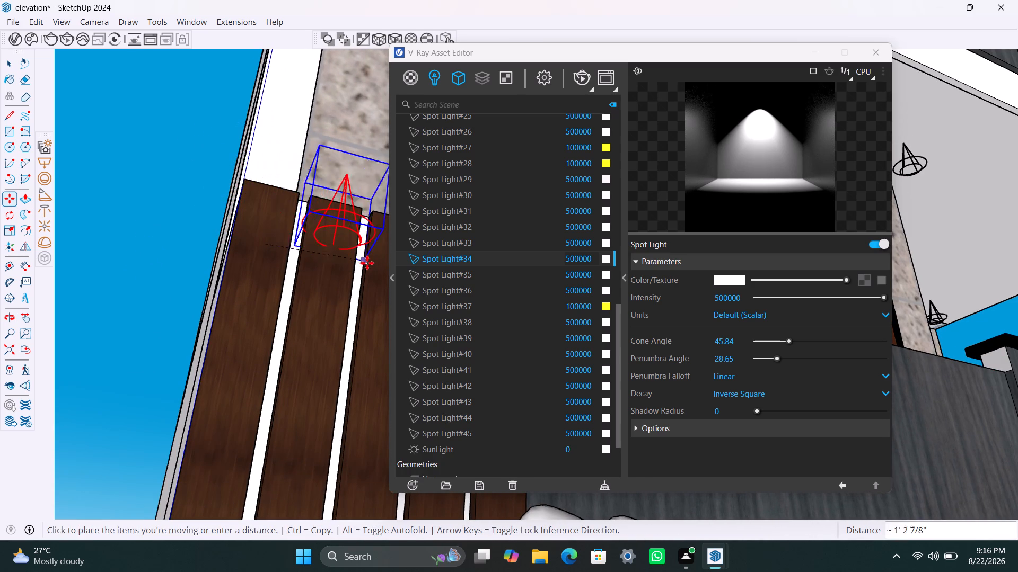
{"action": "left_click", "coordinate": [366, 265]}
Lower the upper slat-panel spotlight about 5 3/16" so it sits just below the top of the second slat.
{"action": "scroll", "coordinate": [336, 284], "scroll_direction": "down", "scroll_amount": 4}
{"action": "middle_click_drag", "start_coordinate": [314, 283], "coordinate": [269, 346]}
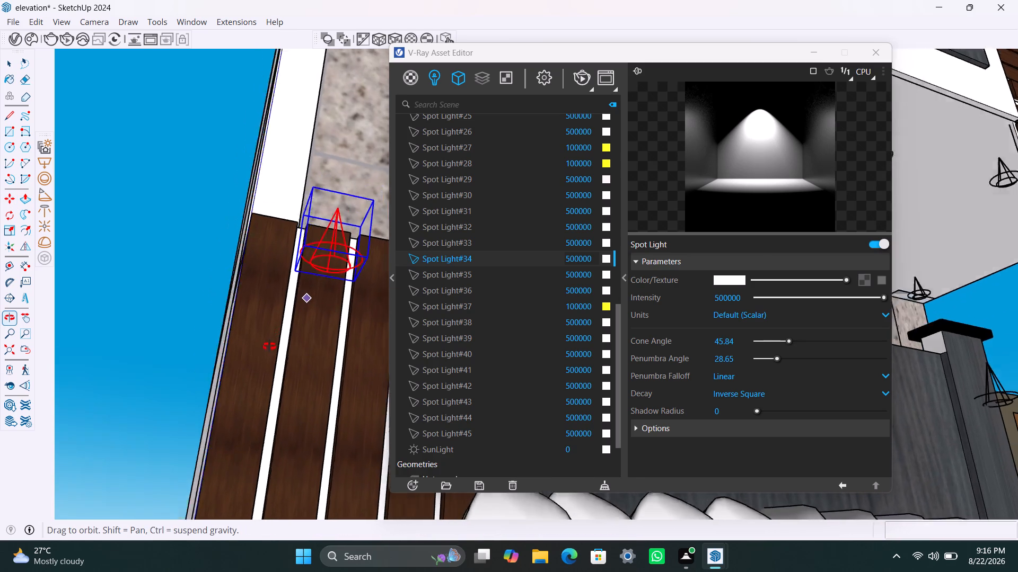
{"action": "middle_click_drag", "start_coordinate": [269, 346], "coordinate": [251, 386]}
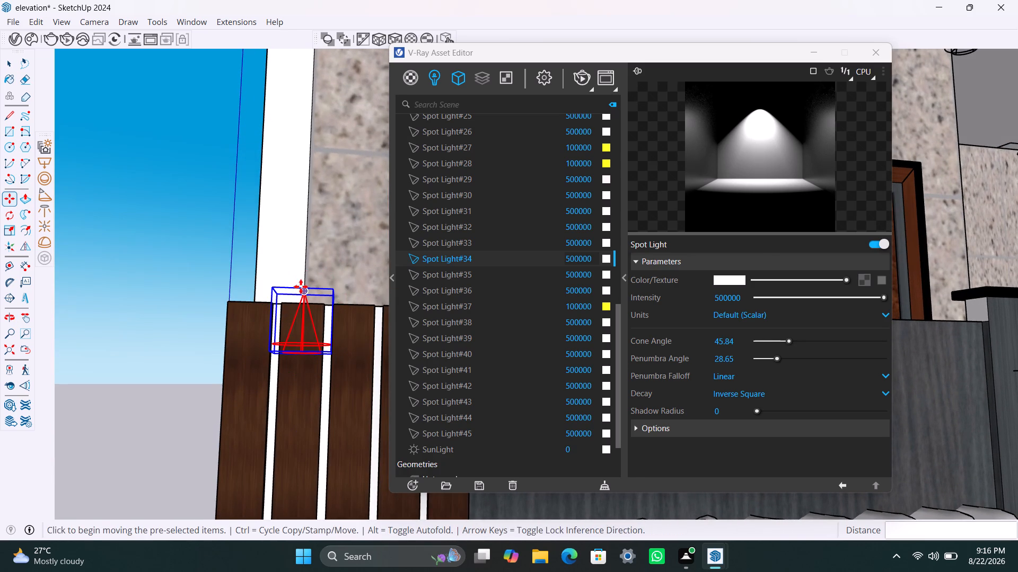
{"action": "left_click", "coordinate": [302, 288]}
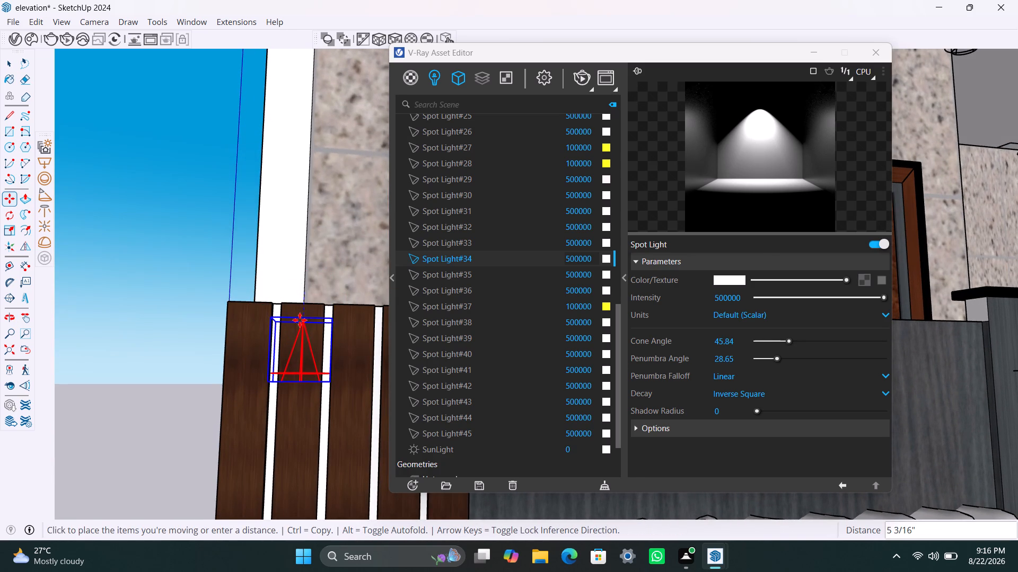
{"action": "left_click", "coordinate": [300, 320]}
{"action": "key", "text": "space"}
Delete the lower spotlight (Spot Light#36) on the wooden slat panel.
{"action": "middle_click_drag", "start_coordinate": [309, 371], "coordinate": [289, 237]}
{"action": "scroll", "coordinate": [282, 306], "scroll_direction": "down", "scroll_amount": 2}
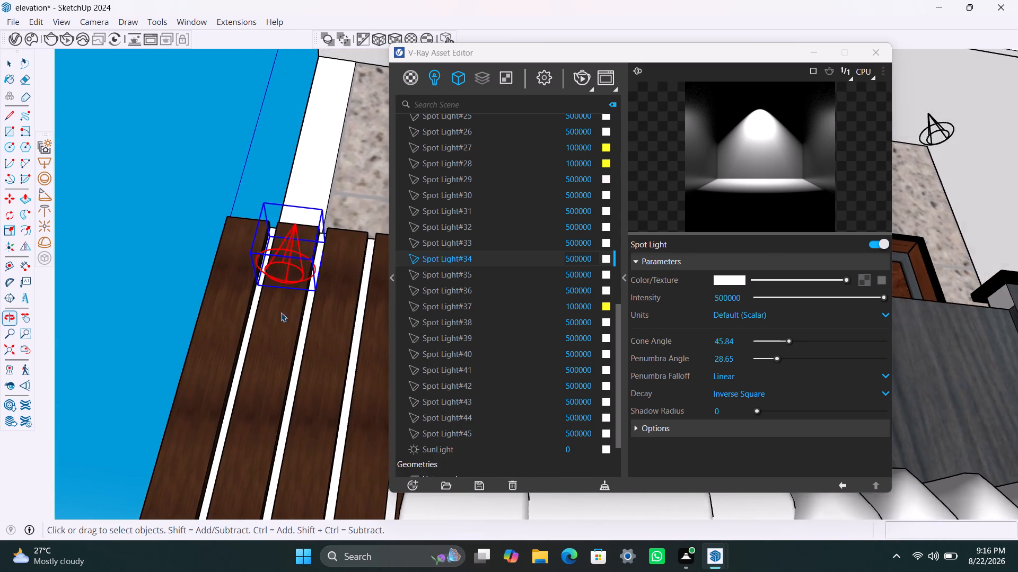
{"action": "scroll", "coordinate": [281, 312], "scroll_direction": "down", "scroll_amount": 13}
{"action": "left_click", "coordinate": [252, 402]}
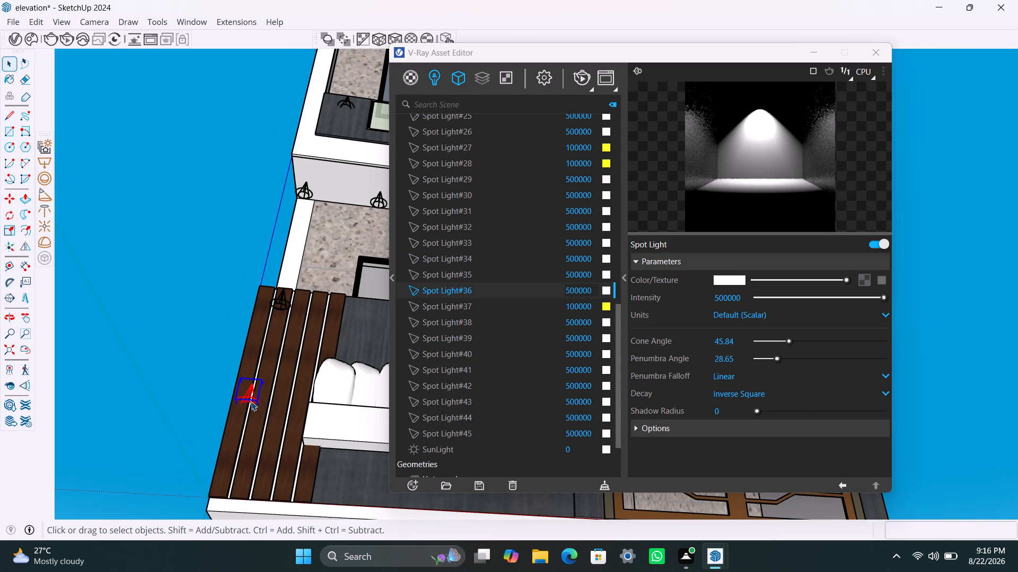
{"action": "key", "text": "m"}
{"action": "key", "text": "space"}
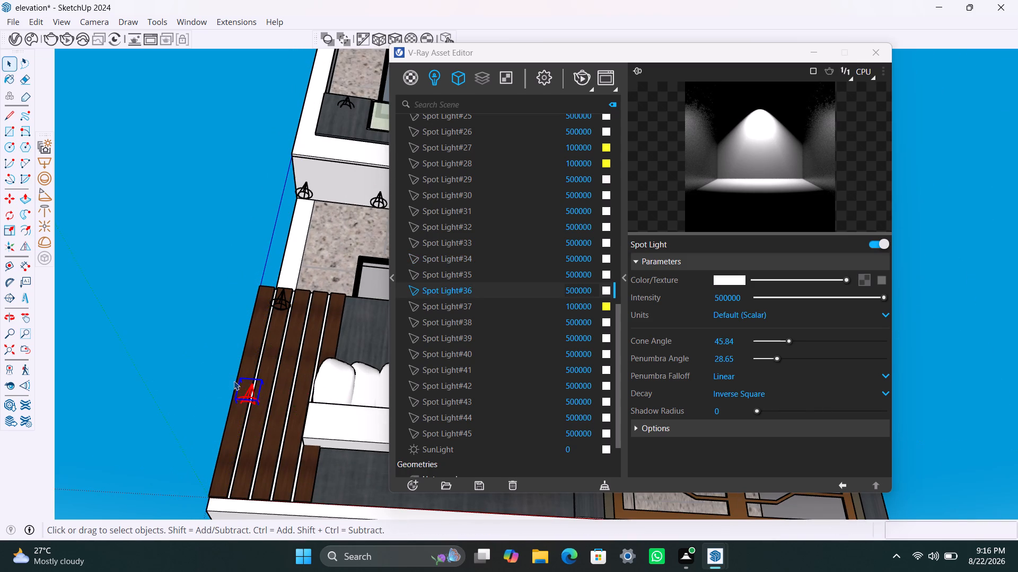
{"action": "key", "text": "Delete"}
Copy the upper slat-panel spotlight about 5' 5 3/4" down the second slat.
{"action": "left_click", "coordinate": [275, 302]}
{"action": "key", "text": "m"}
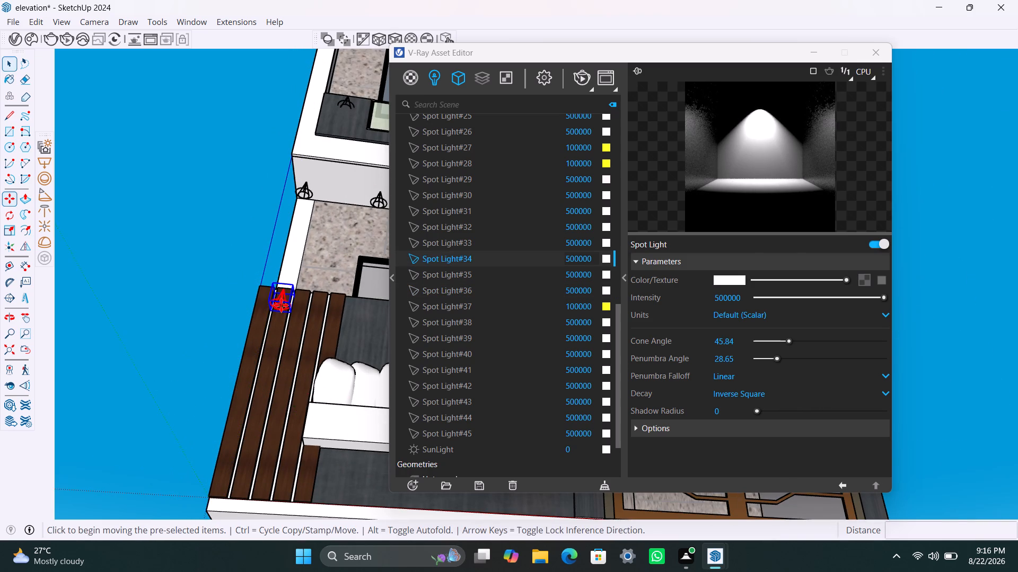
{"action": "left_click", "coordinate": [281, 305]}
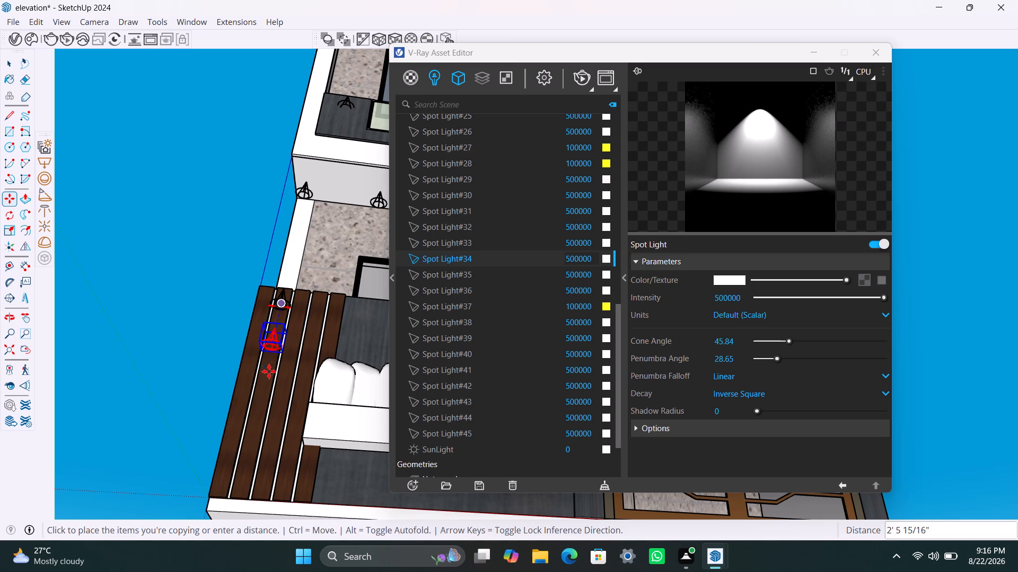
{"action": "left_click", "coordinate": [256, 427]}
{"action": "key", "text": "space"}
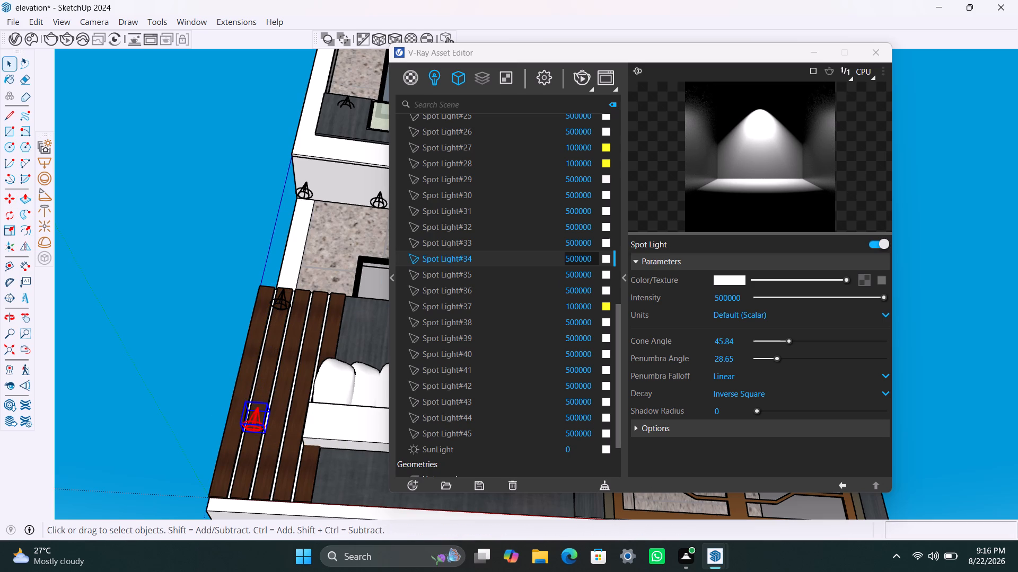
Set the slat-panel spotlight (Spot Light#34) to intensity 100000 and a yellow colour with blue at about 0.181.
{"action": "left_click_drag", "start_coordinate": [571, 257], "coordinate": [564, 259]}
{"action": "key", "text": "1"}
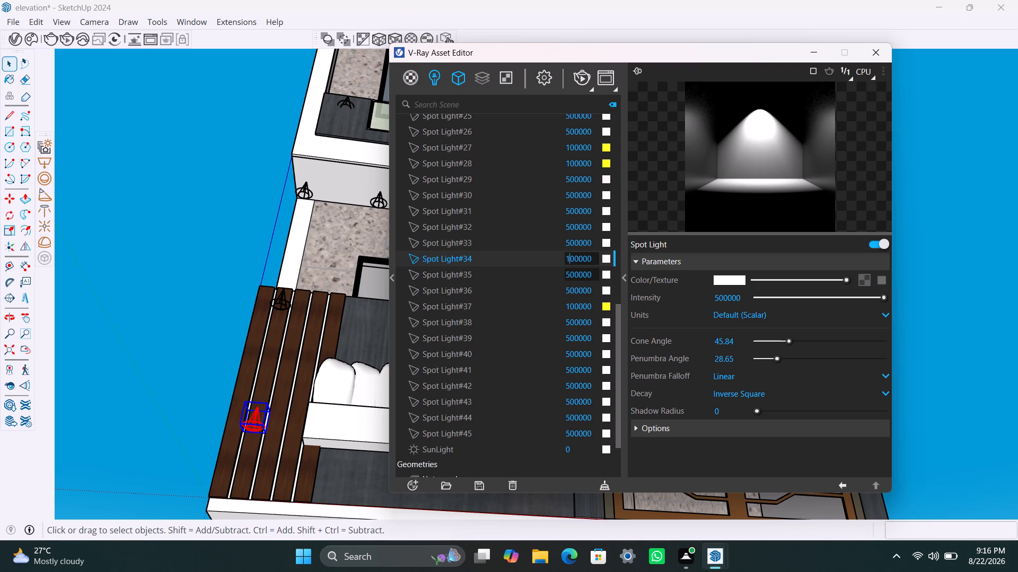
{"action": "left_click", "coordinate": [604, 259]}
{"action": "left_click", "coordinate": [590, 252]}
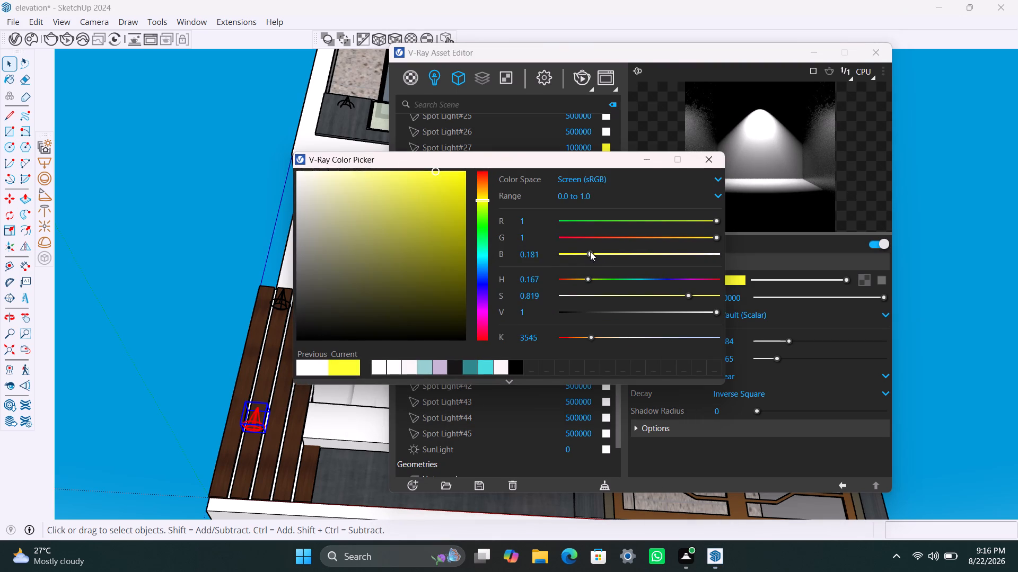
{"action": "left_click", "coordinate": [650, 156]}
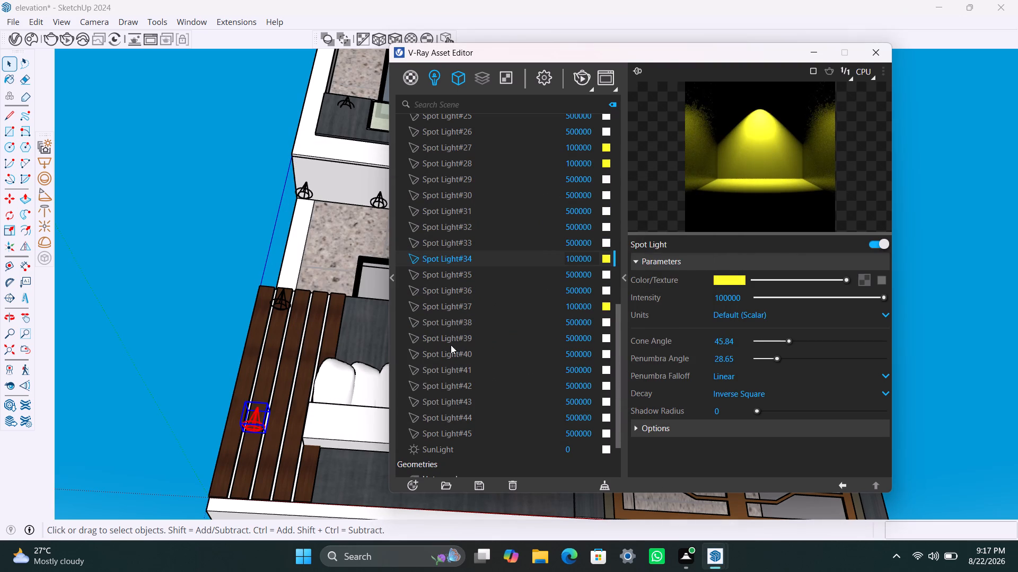
Delete the second spotlight (Spot Light#12) from the row beneath the ground-floor balcony slab.
{"action": "scroll", "coordinate": [272, 292], "scroll_direction": "down", "scroll_amount": 1}
{"action": "left_click", "coordinate": [278, 298]}
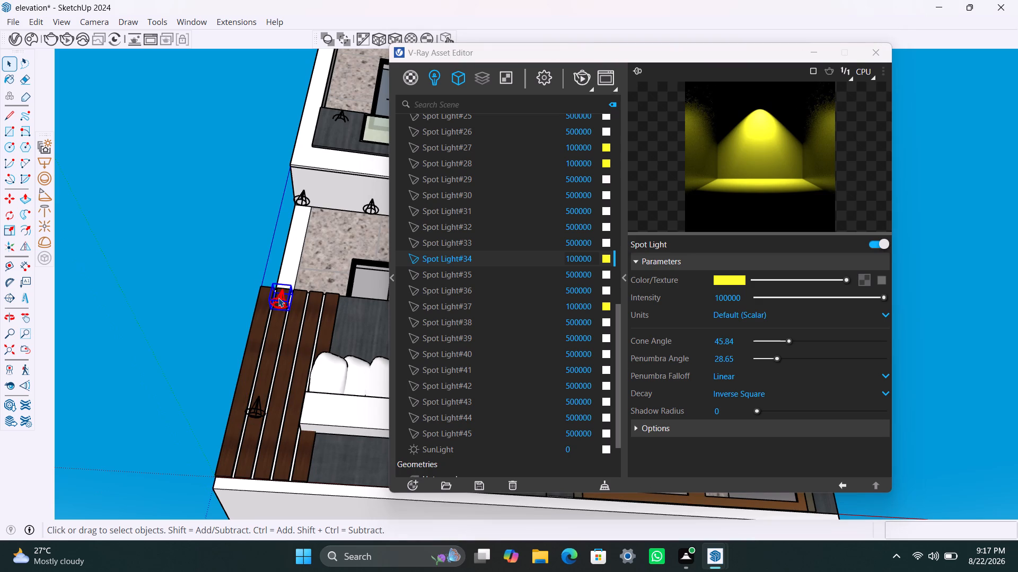
{"action": "scroll", "coordinate": [278, 298], "scroll_direction": "down", "scroll_amount": 11}
{"action": "middle_click_drag", "start_coordinate": [305, 333], "coordinate": [261, 338]}
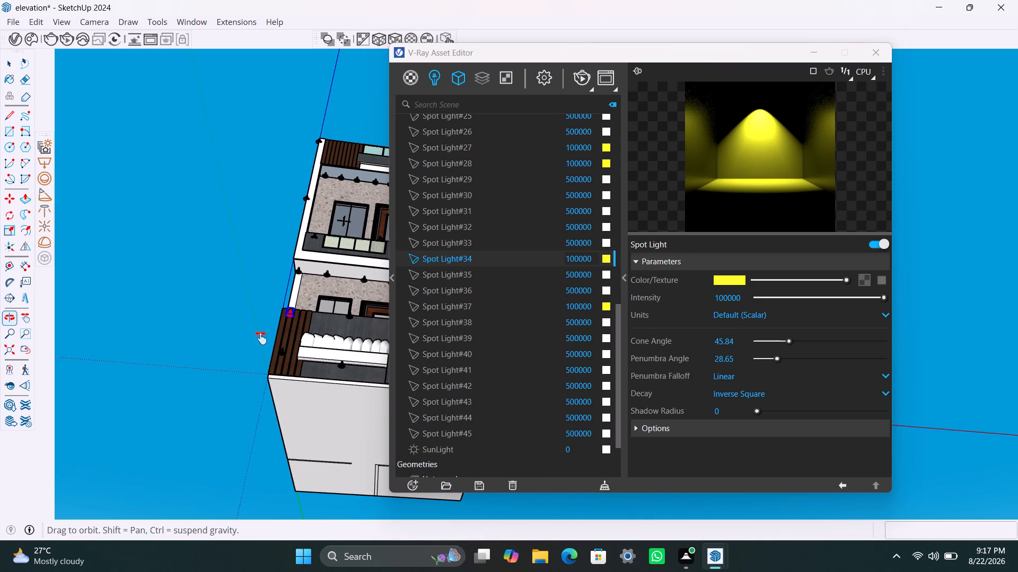
{"action": "middle_click_drag", "start_coordinate": [261, 338], "coordinate": [205, 347]}
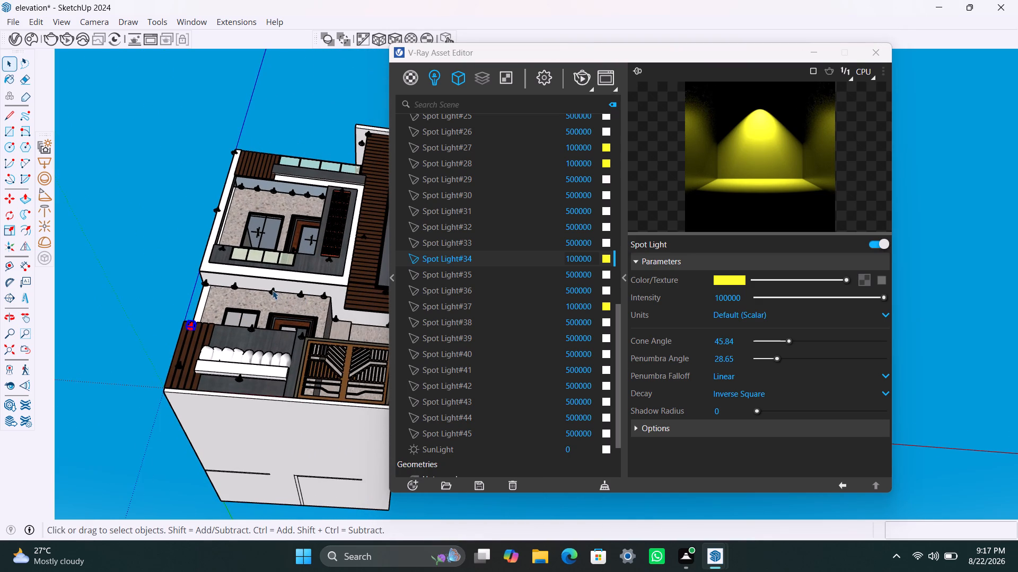
{"action": "left_click", "coordinate": [232, 284]}
{"action": "key", "text": "Delete"}
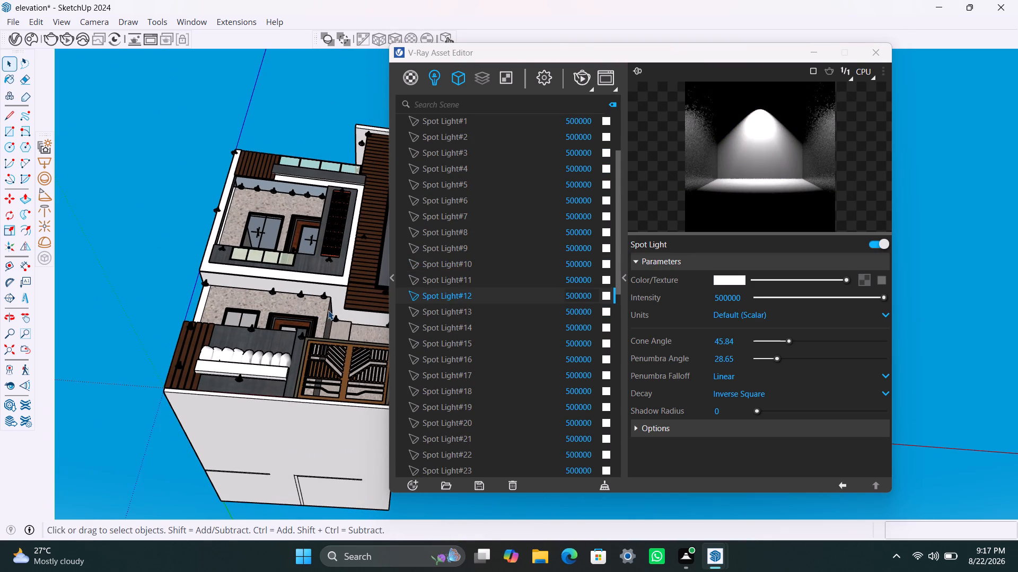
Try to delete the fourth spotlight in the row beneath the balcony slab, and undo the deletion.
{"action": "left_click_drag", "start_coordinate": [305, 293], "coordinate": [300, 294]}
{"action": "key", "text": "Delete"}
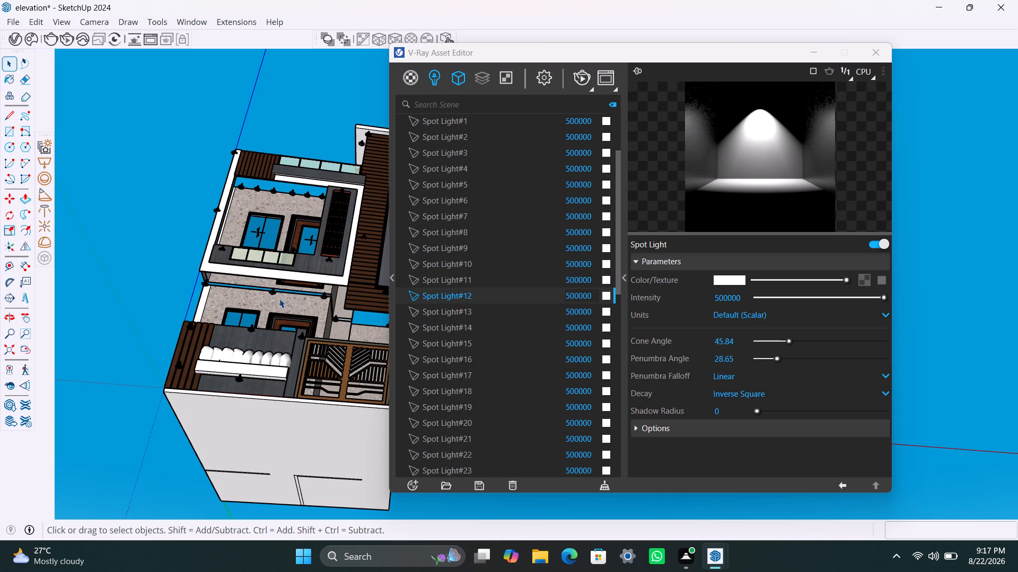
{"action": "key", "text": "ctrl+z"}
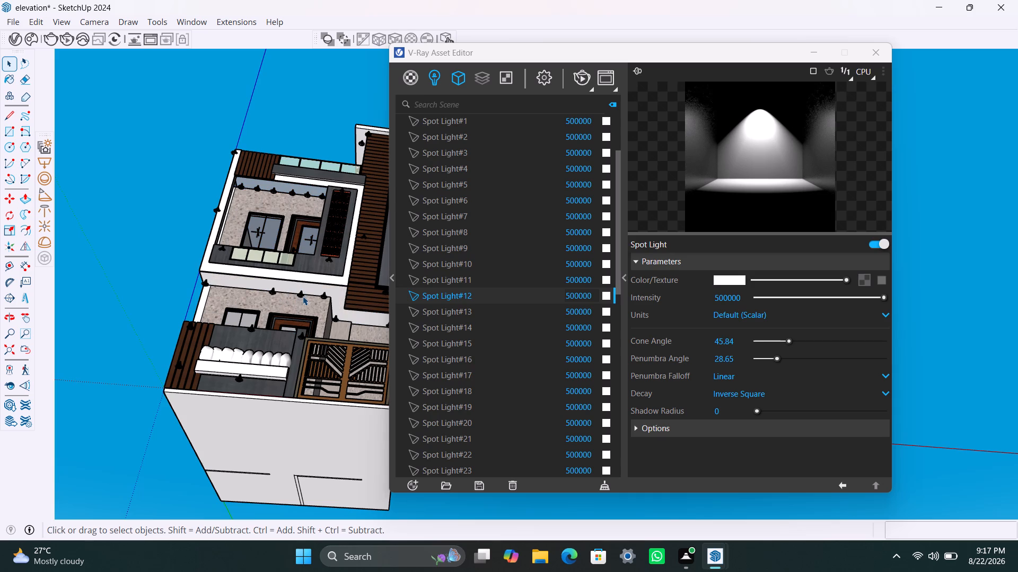
Delete the fourth spotlight (Spot Light#14) from the row beneath the balcony slab, above the entrance door.
{"action": "left_click", "coordinate": [303, 296]}
{"action": "left_click", "coordinate": [302, 297]}
{"action": "left_click", "coordinate": [301, 295]}
{"action": "scroll", "coordinate": [301, 295], "scroll_direction": "up", "scroll_amount": 6}
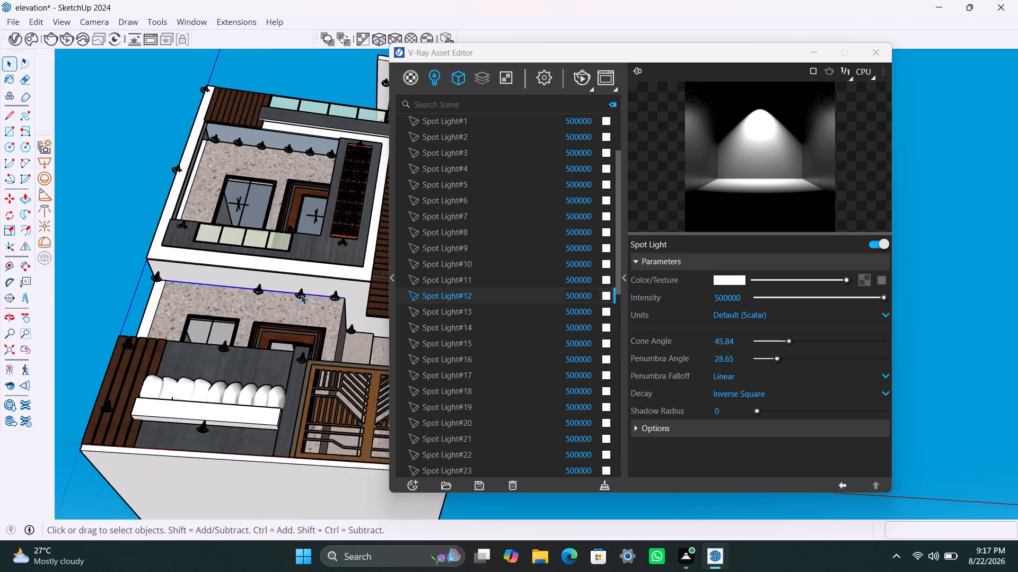
{"action": "scroll", "coordinate": [301, 295], "scroll_direction": "up", "scroll_amount": 2}
{"action": "left_click", "coordinate": [296, 293]}
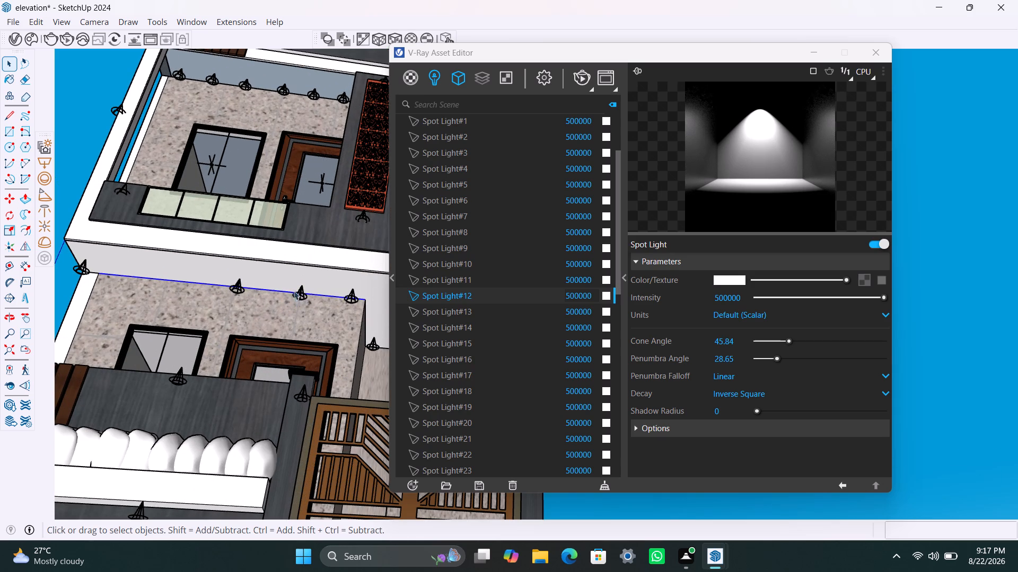
{"action": "left_click", "coordinate": [293, 285]}
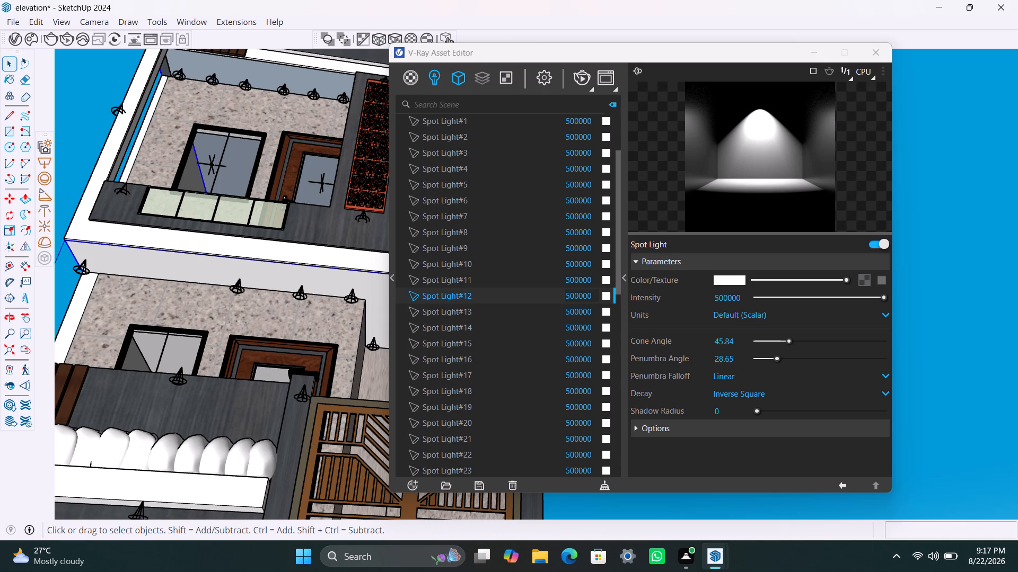
{"action": "left_click", "coordinate": [304, 293]}
{"action": "left_click", "coordinate": [299, 297]}
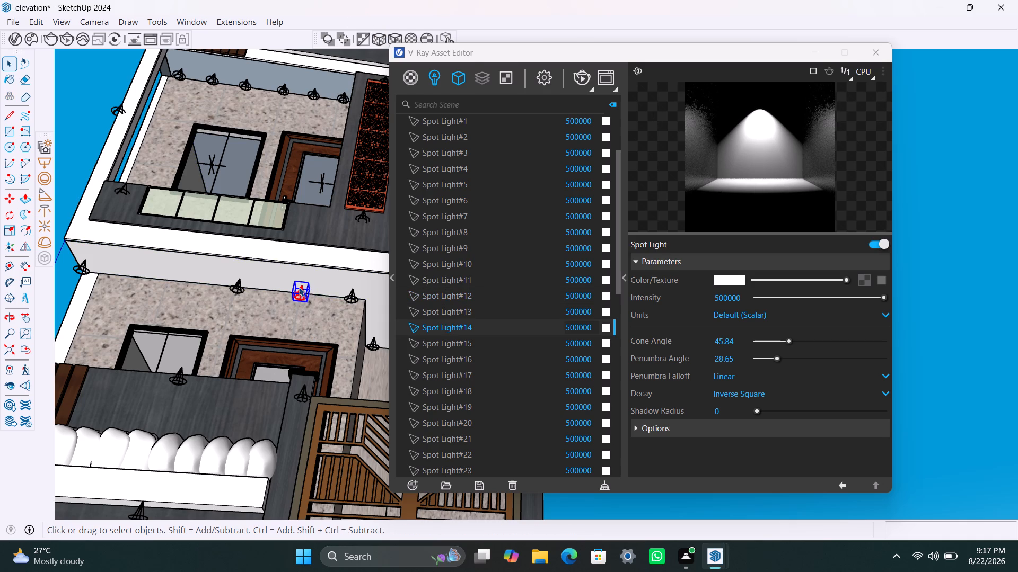
{"action": "key", "text": "Delete"}
Move the middle spotlight (Spot Light#13) beneath the ground-floor balcony slab about 12 inches along the slab edge, toward the corner spotlight.
{"action": "left_click", "coordinate": [234, 288]}
{"action": "left_click", "coordinate": [240, 287]}
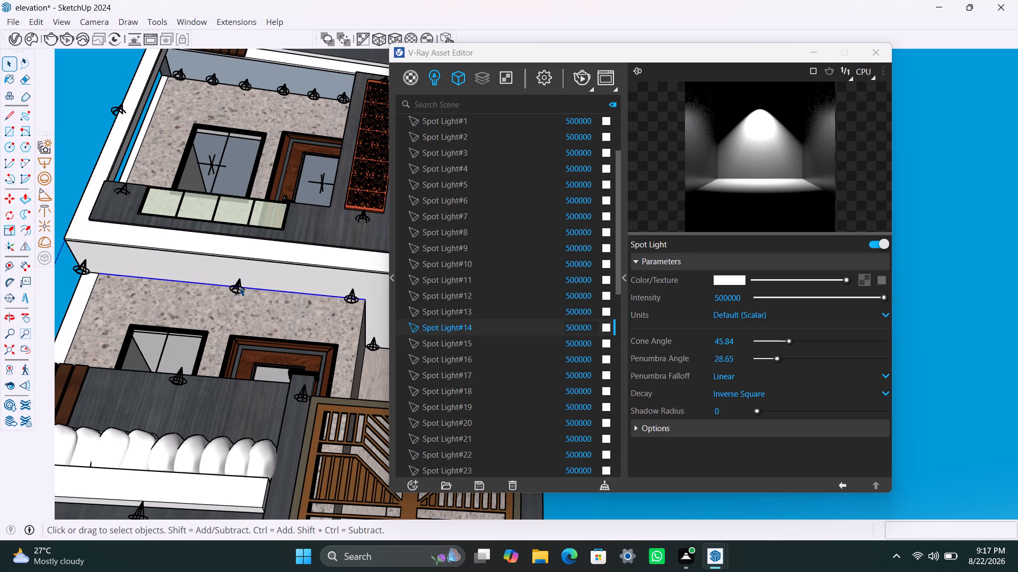
{"action": "left_click", "coordinate": [240, 287]}
{"action": "left_click", "coordinate": [242, 281]}
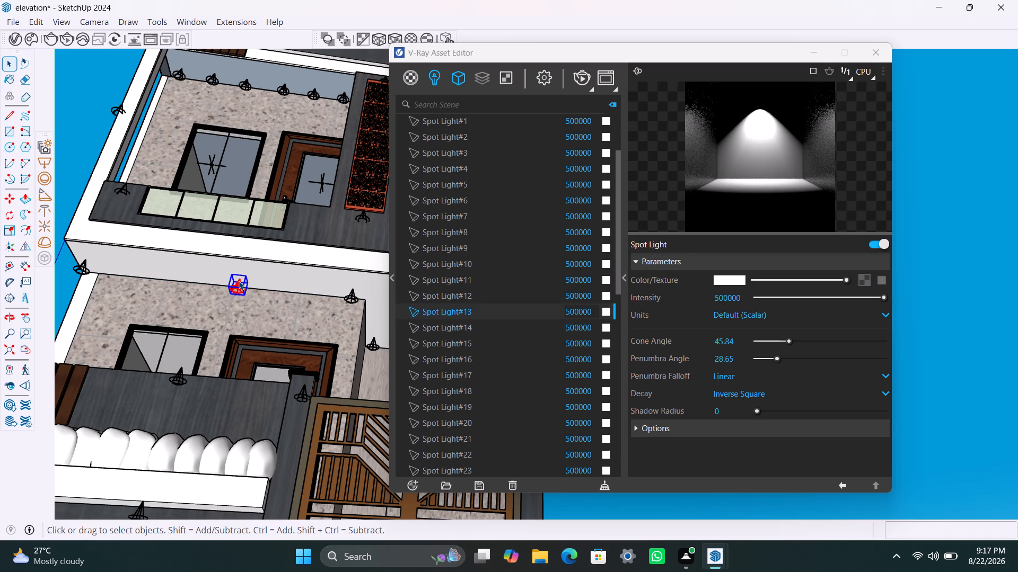
{"action": "key", "text": "m"}
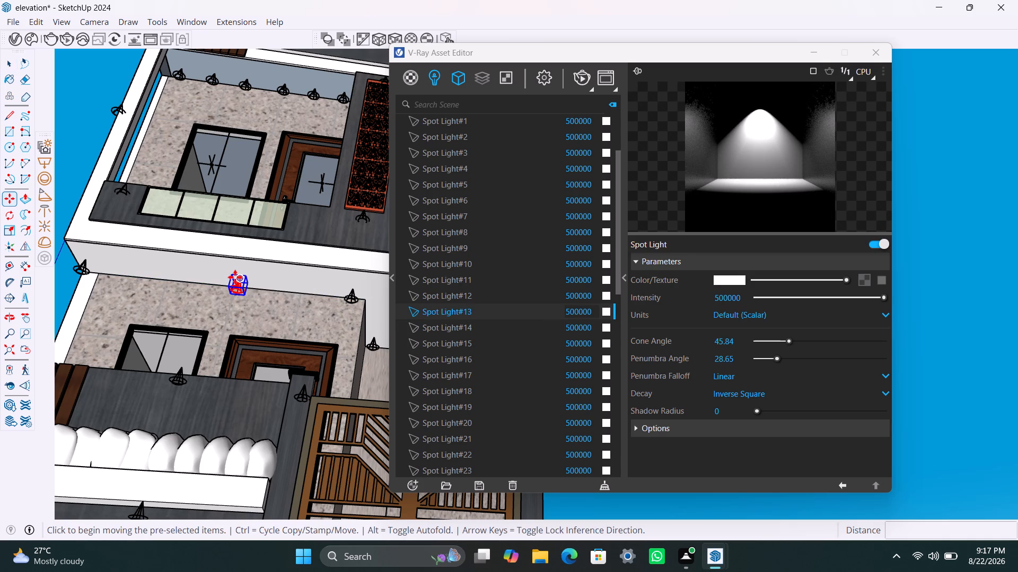
{"action": "left_click", "coordinate": [232, 275]}
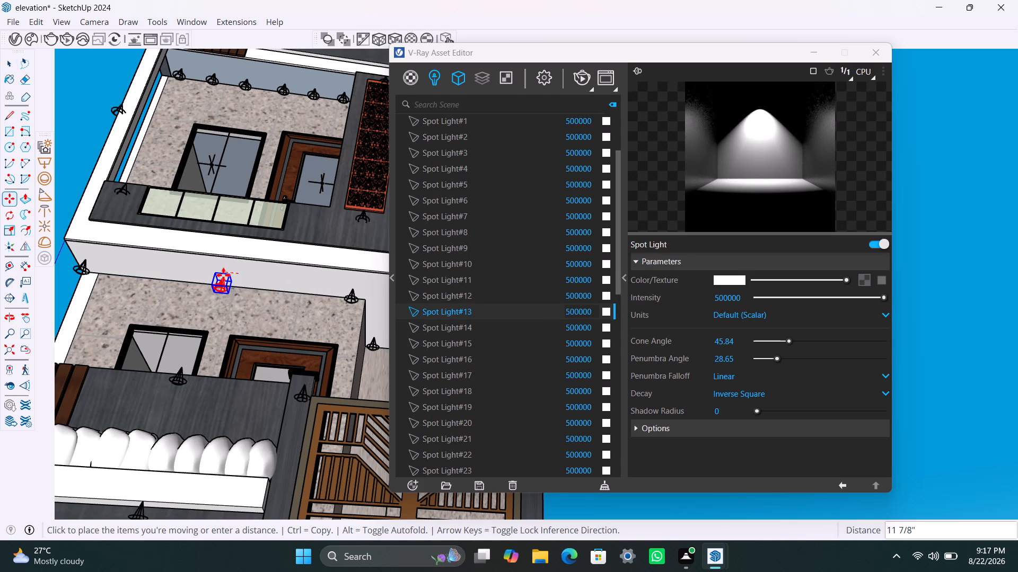
{"action": "left_click", "coordinate": [225, 275]}
{"action": "key", "text": "space"}
Move the spotlight on the upper-floor balcony parapet beside the glass railing's outer end (Spot Light#45) by about 5 inches.
{"action": "scroll", "coordinate": [258, 284], "scroll_direction": "down", "scroll_amount": 3}
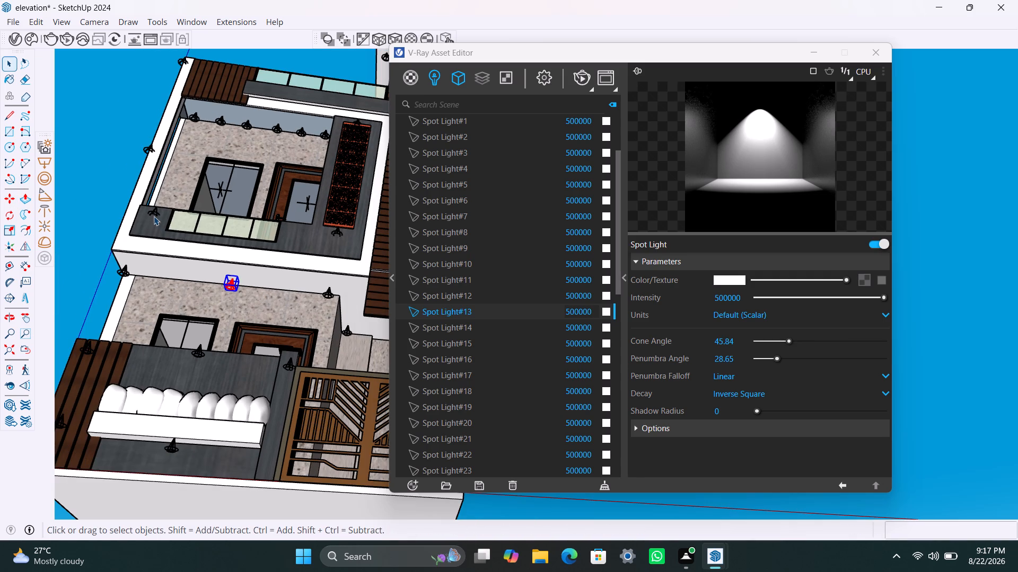
{"action": "left_click", "coordinate": [154, 216]}
{"action": "scroll", "coordinate": [154, 216], "scroll_direction": "up", "scroll_amount": 3}
{"action": "key", "text": "m"}
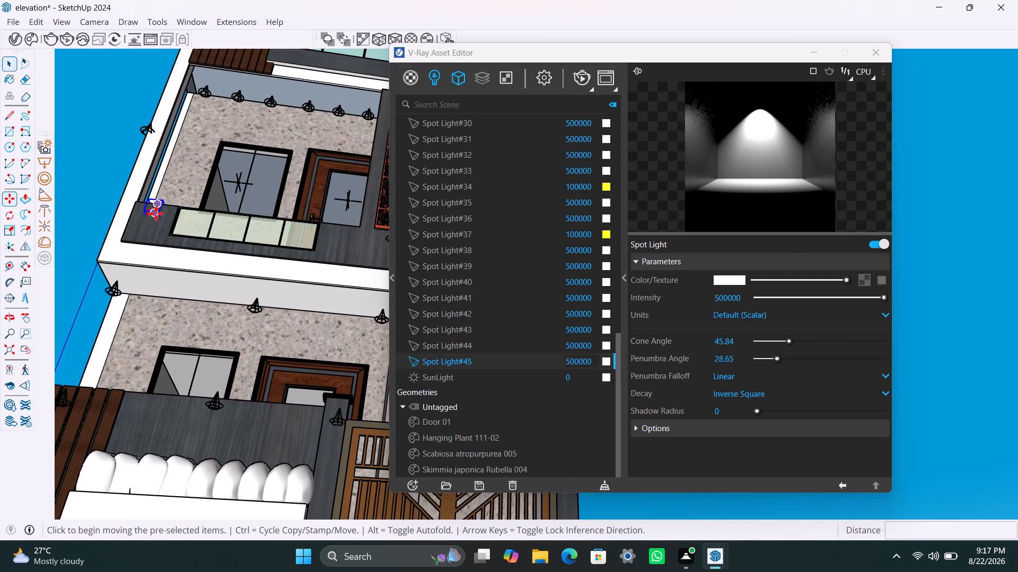
{"action": "left_click", "coordinate": [157, 206]}
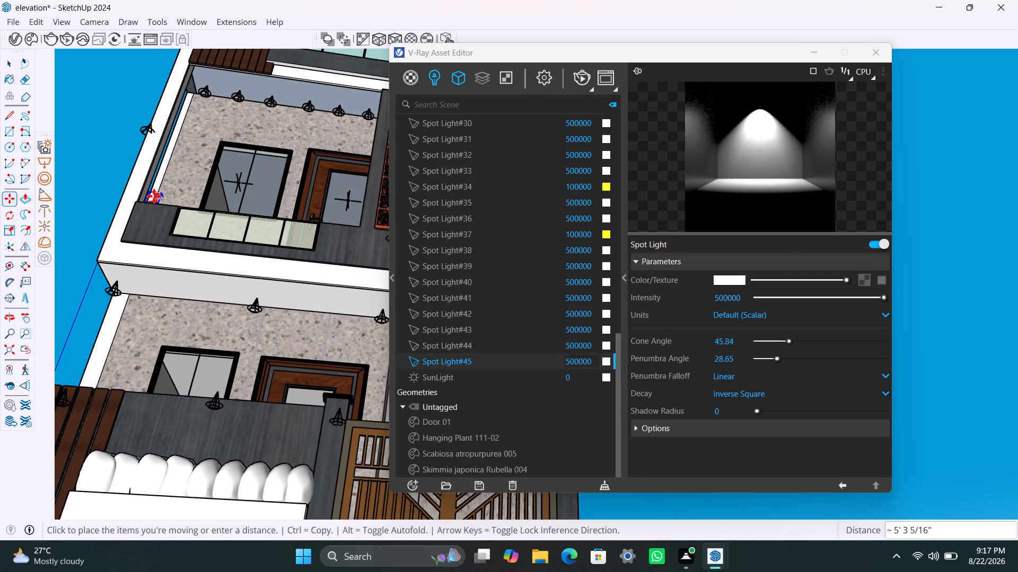
{"action": "scroll", "coordinate": [150, 210], "scroll_direction": "up", "scroll_amount": 7}
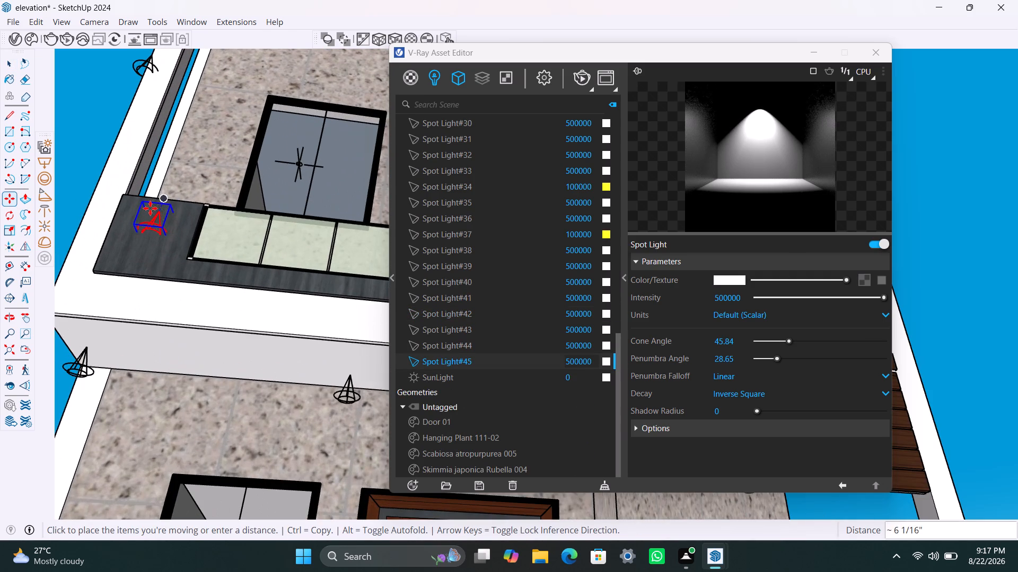
{"action": "key", "text": "Escape"}
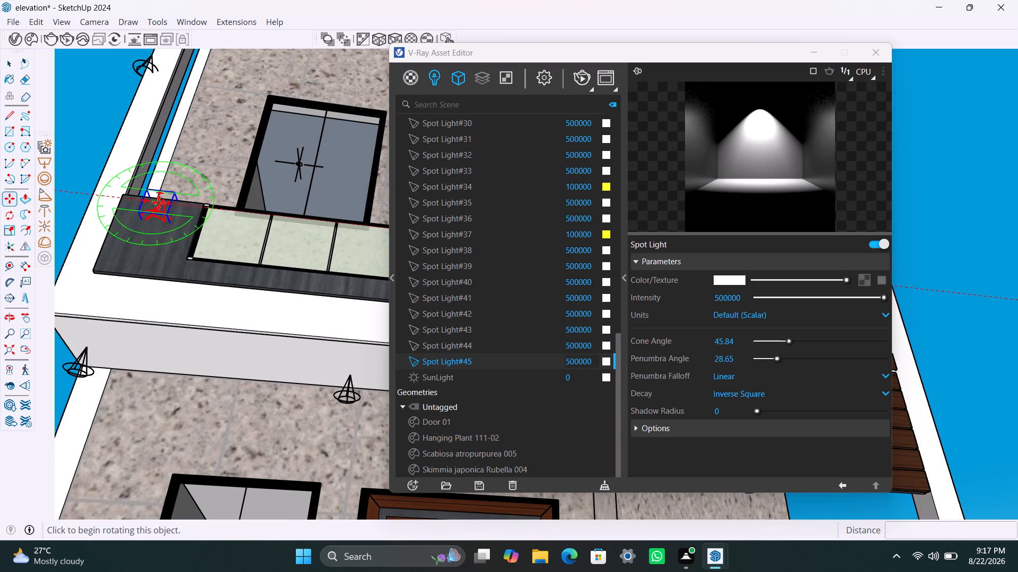
{"action": "left_click", "coordinate": [175, 194]}
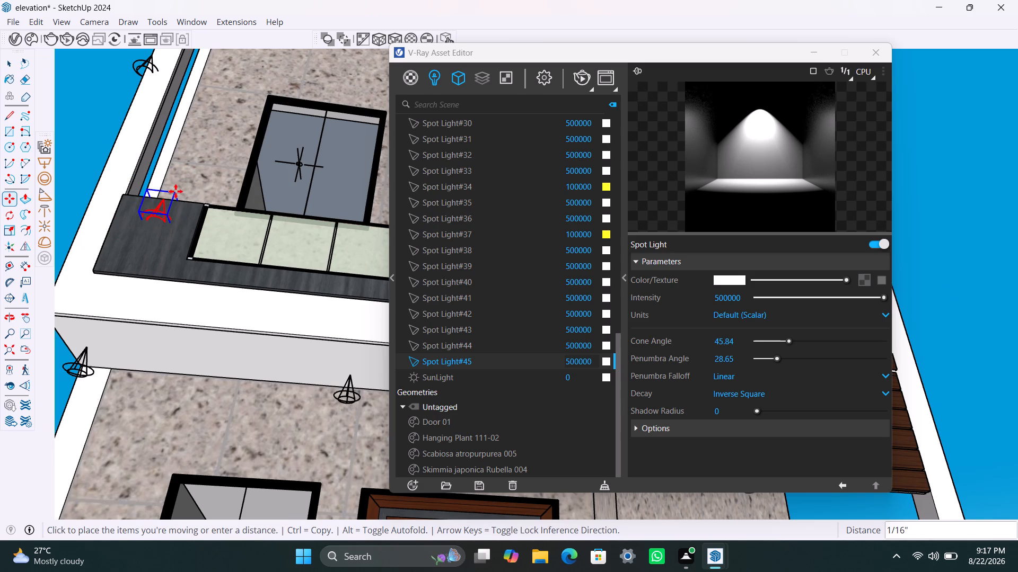
{"action": "key", "text": "Escape"}
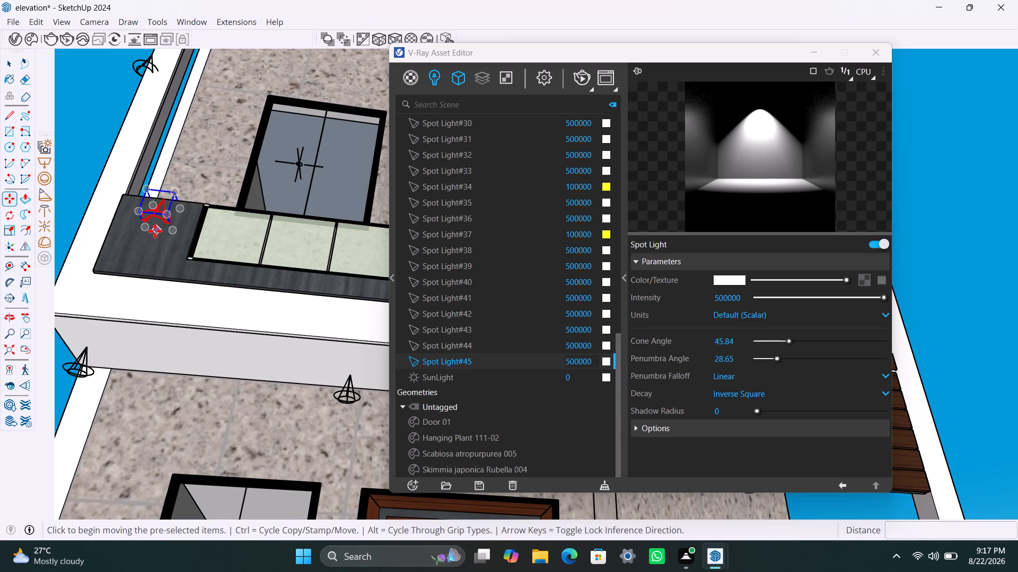
{"action": "left_click", "coordinate": [146, 230]}
{"action": "left_click", "coordinate": [146, 217]}
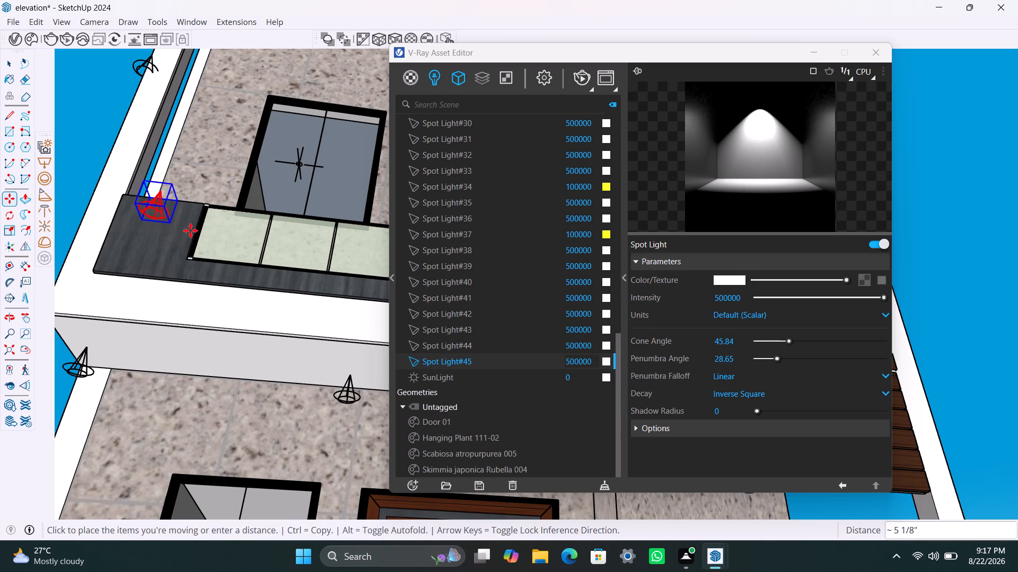
{"action": "scroll", "coordinate": [187, 244], "scroll_direction": "down", "scroll_amount": 13}
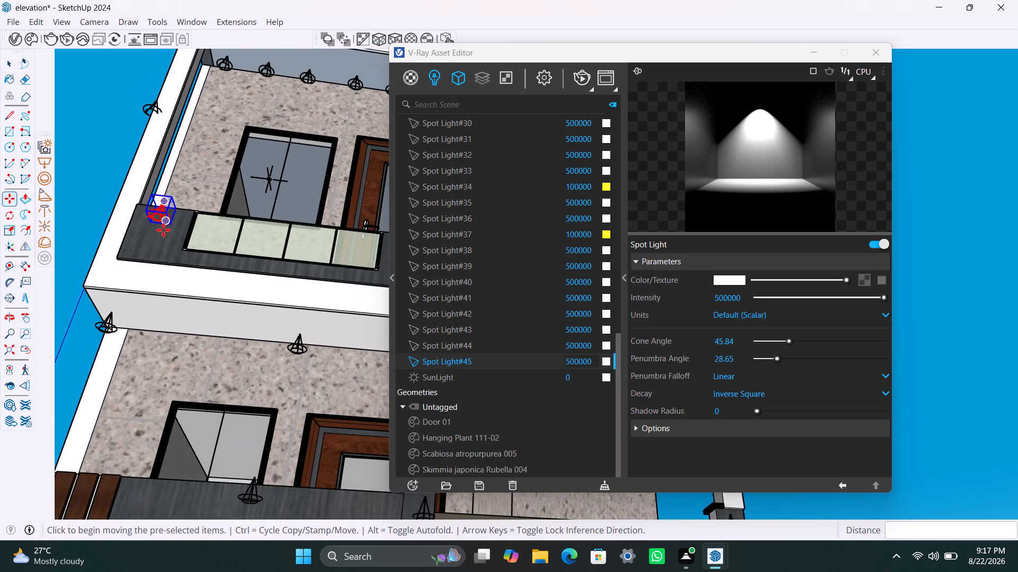
{"action": "scroll", "coordinate": [163, 231], "scroll_direction": "down", "scroll_amount": 5}
{"action": "scroll", "coordinate": [230, 237], "scroll_direction": "down", "scroll_amount": 4}
{"action": "scroll", "coordinate": [176, 235], "scroll_direction": "down", "scroll_amount": 1}
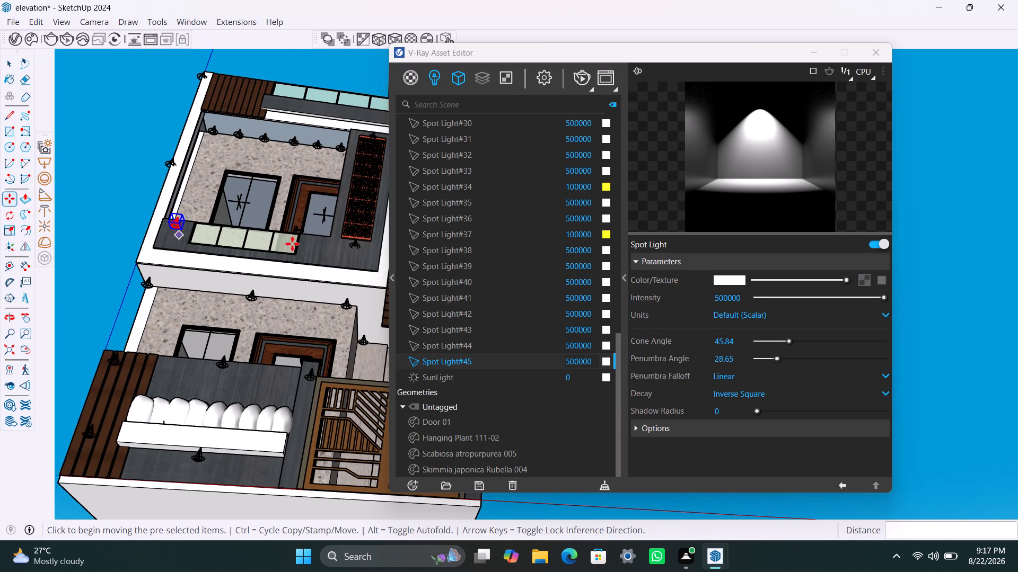
{"action": "key", "text": "space"}
Move the spotlight at the foot of the orange lattice panel (Spot Light#44) about 3 3/8 inches closer to the panel.
{"action": "left_click", "coordinate": [357, 245]}
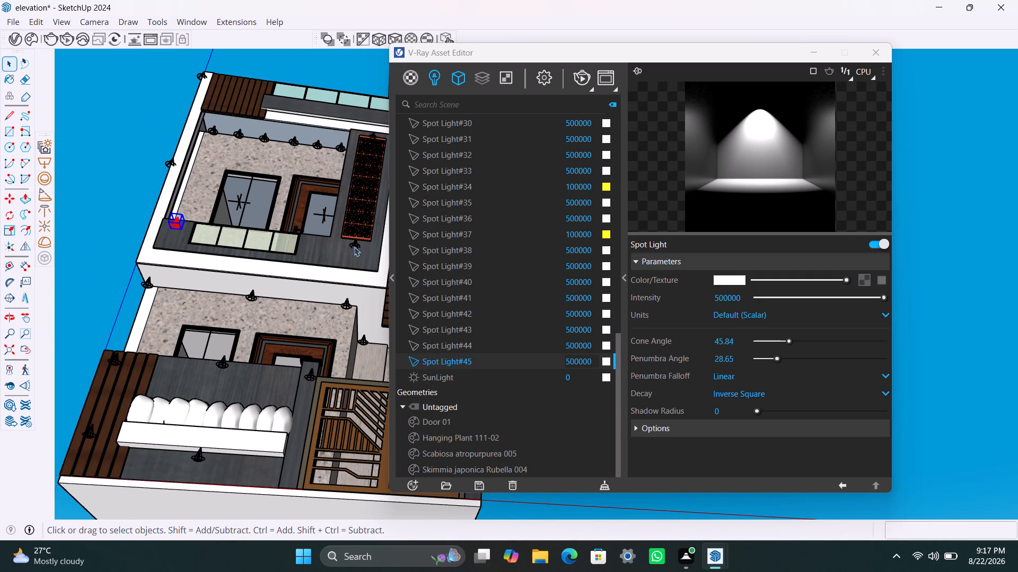
{"action": "scroll", "coordinate": [353, 252], "scroll_direction": "up", "scroll_amount": 4}
{"action": "key", "text": "m"}
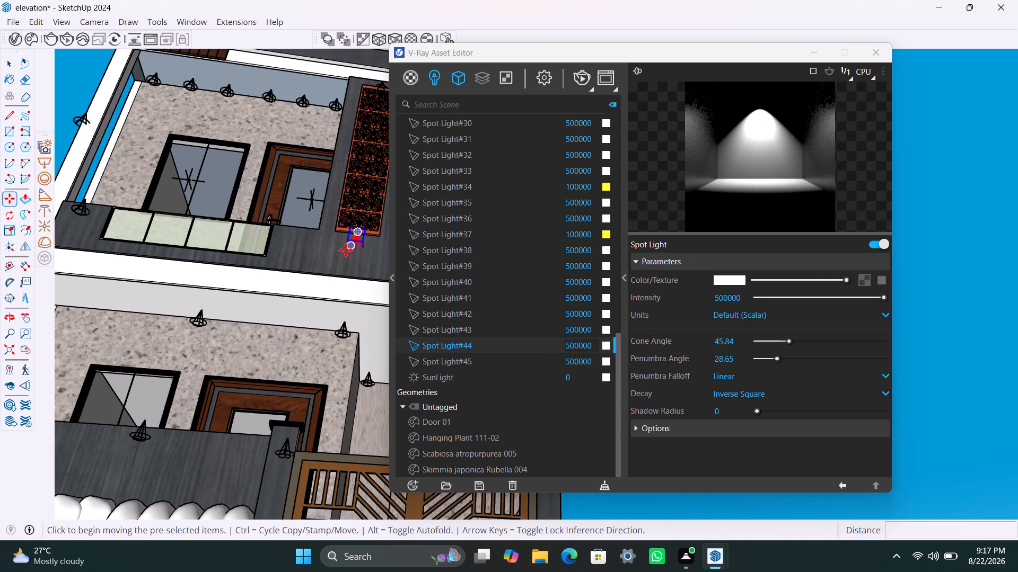
{"action": "left_click", "coordinate": [346, 250]}
{"action": "left_click", "coordinate": [343, 242]}
{"action": "key", "text": "space"}
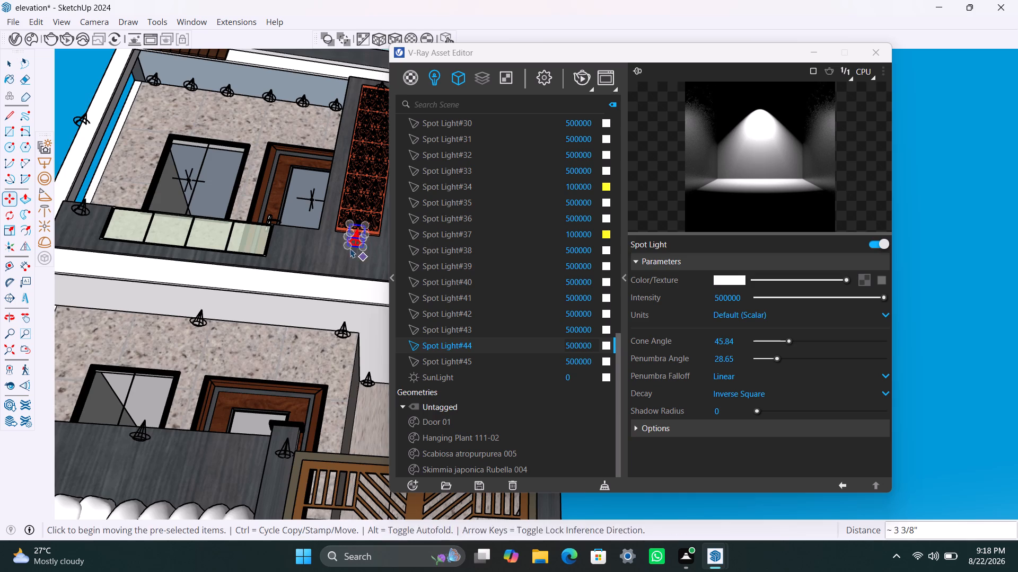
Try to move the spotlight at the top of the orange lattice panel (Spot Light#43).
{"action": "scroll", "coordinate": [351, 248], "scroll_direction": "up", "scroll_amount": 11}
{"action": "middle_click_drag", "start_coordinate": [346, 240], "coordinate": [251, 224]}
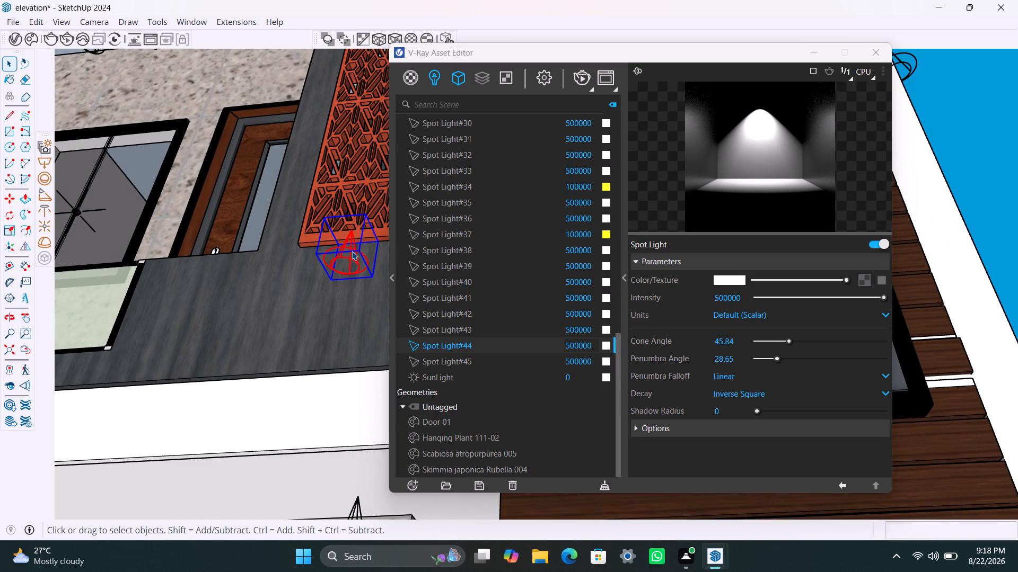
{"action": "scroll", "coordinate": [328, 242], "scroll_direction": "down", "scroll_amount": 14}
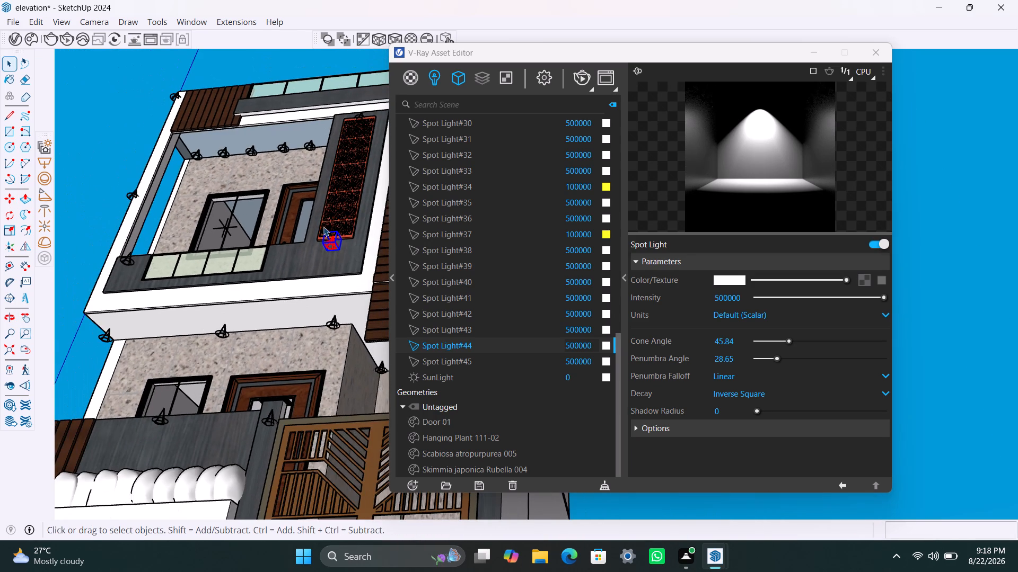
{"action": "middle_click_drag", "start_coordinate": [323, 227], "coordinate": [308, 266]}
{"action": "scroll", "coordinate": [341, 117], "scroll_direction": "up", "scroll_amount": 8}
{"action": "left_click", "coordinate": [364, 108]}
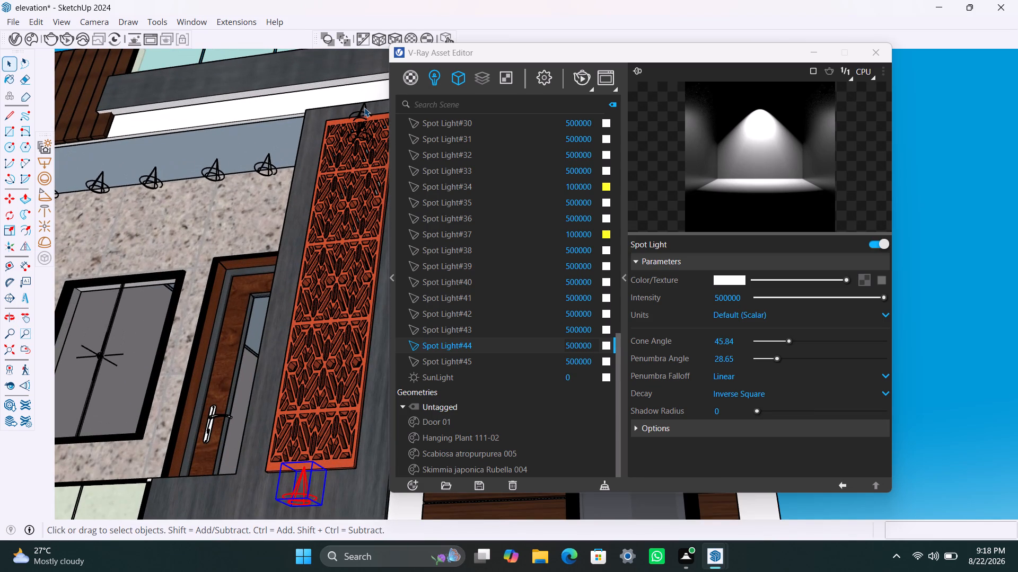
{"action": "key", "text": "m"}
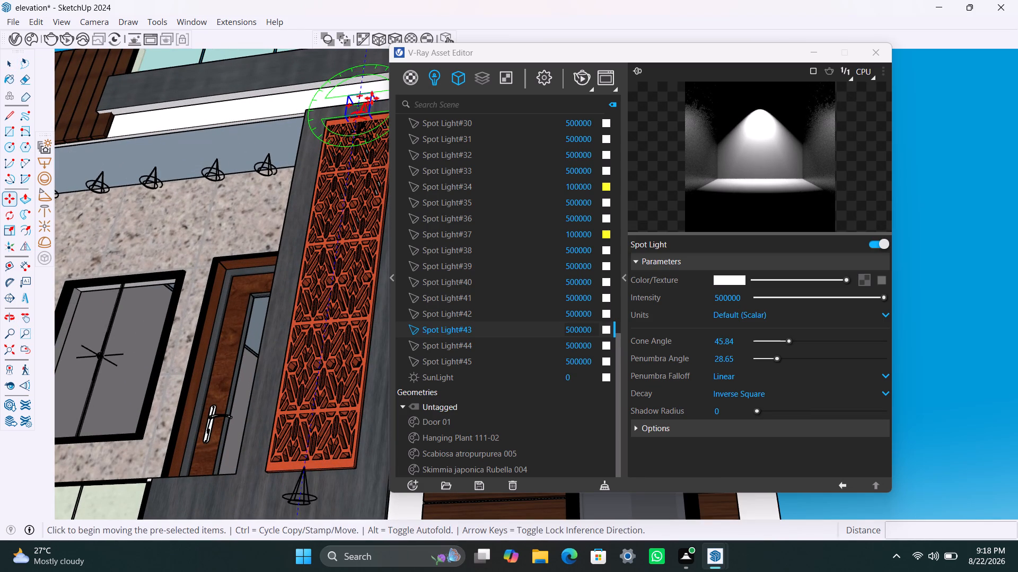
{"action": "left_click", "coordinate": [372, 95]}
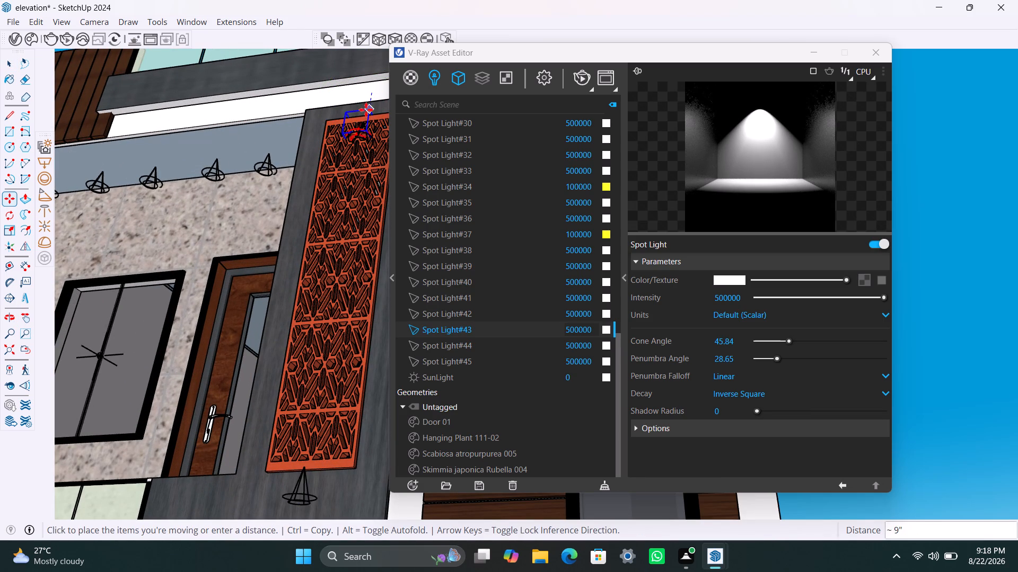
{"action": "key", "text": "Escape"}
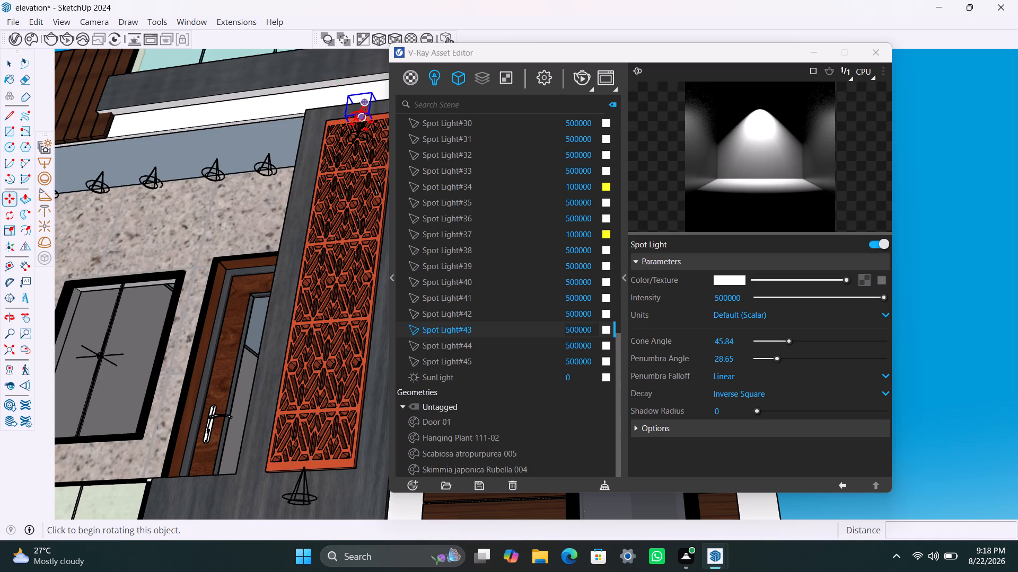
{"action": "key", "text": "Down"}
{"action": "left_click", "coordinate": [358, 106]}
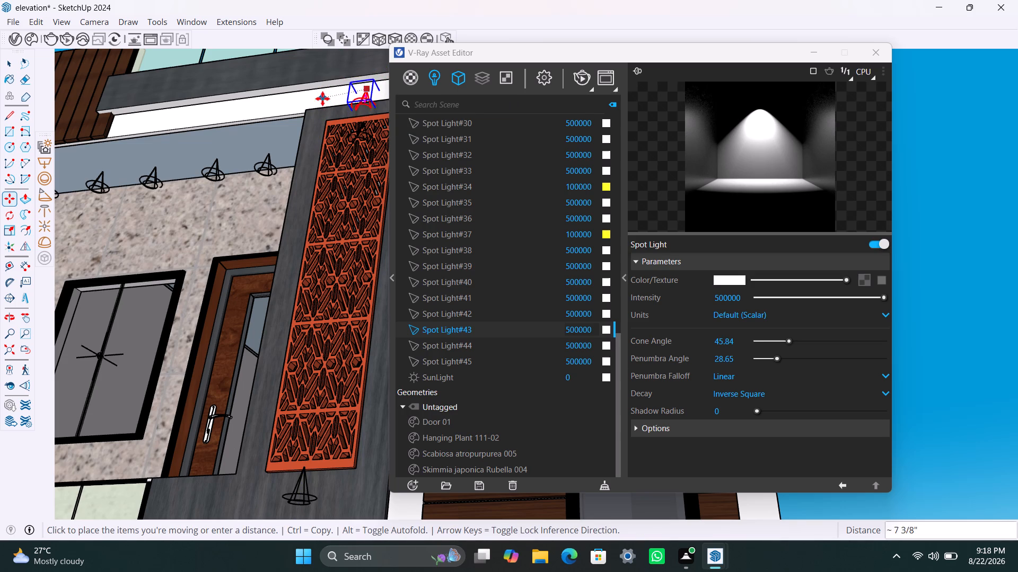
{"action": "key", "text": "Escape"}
Lower the spotlight at the top of the orange lattice panel (Spot Light#43) by about 7 inches.
{"action": "scroll", "coordinate": [346, 159], "scroll_direction": "down", "scroll_amount": 9}
{"action": "middle_click_drag", "start_coordinate": [350, 173], "coordinate": [343, 192]}
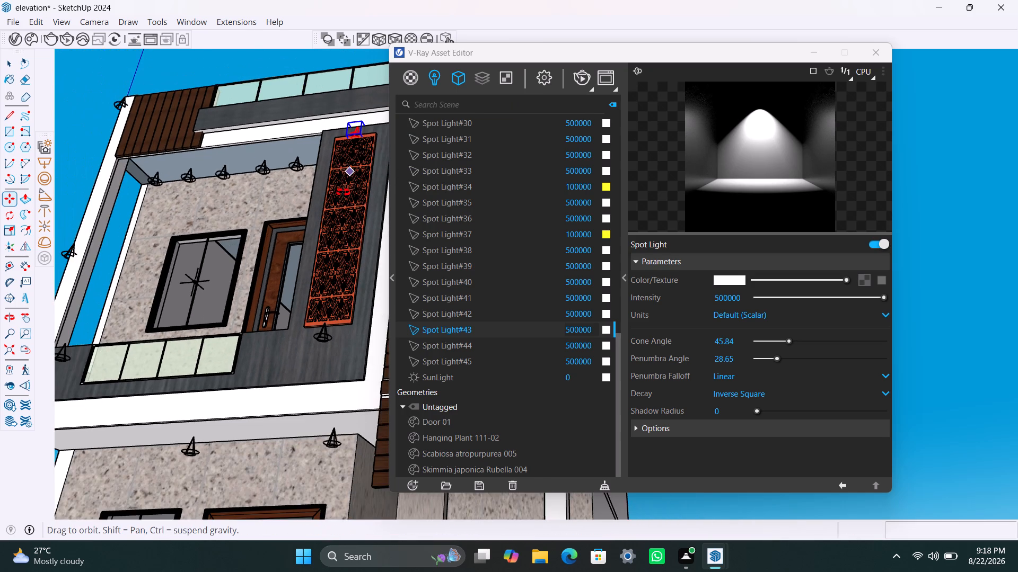
{"action": "middle_click_drag", "start_coordinate": [343, 192], "coordinate": [249, 327]}
{"action": "scroll", "coordinate": [273, 233], "scroll_direction": "up", "scroll_amount": 3}
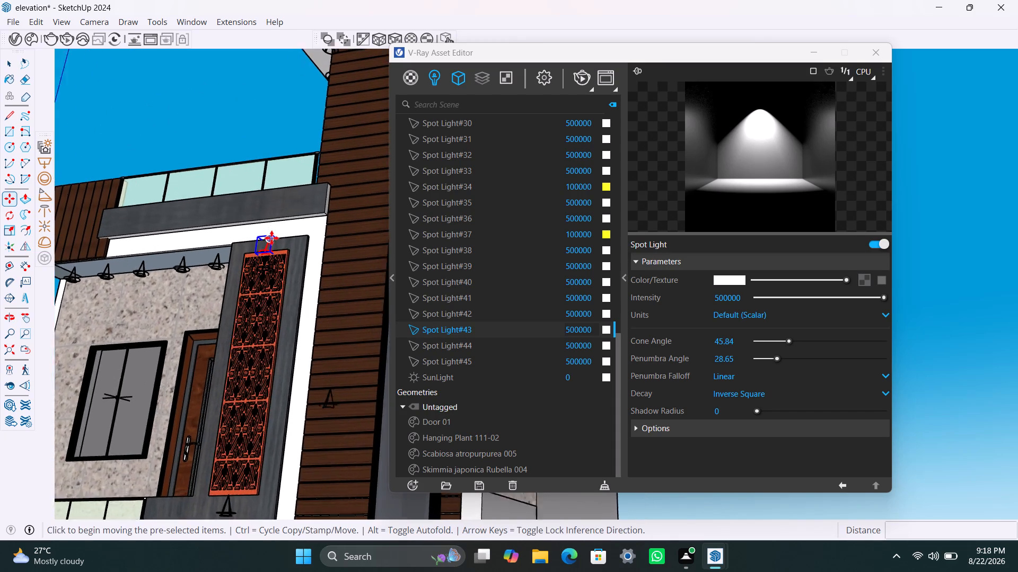
{"action": "scroll", "coordinate": [271, 238], "scroll_direction": "up", "scroll_amount": 8}
{"action": "middle_click_drag", "start_coordinate": [250, 264], "coordinate": [251, 373]}
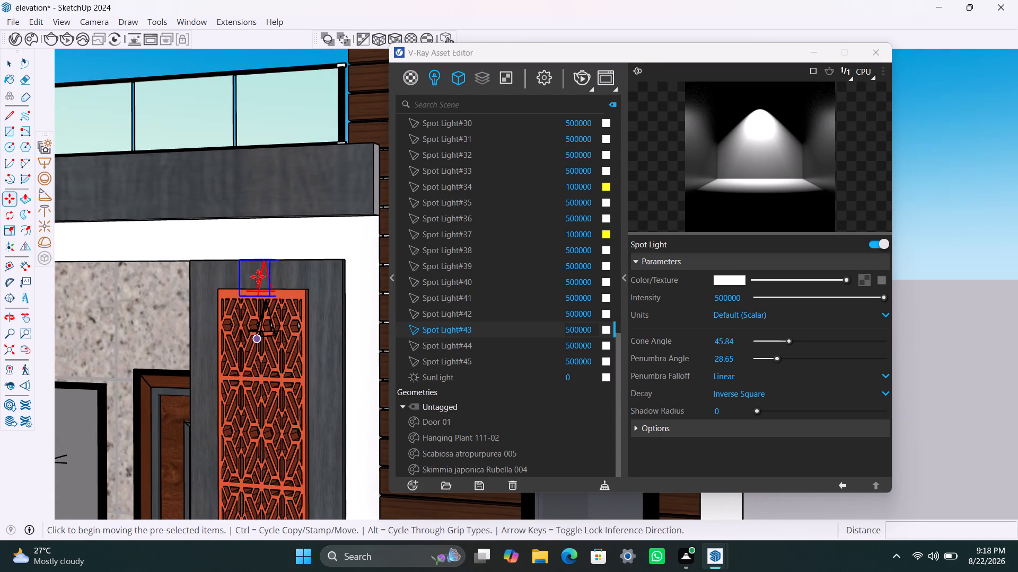
{"action": "left_click", "coordinate": [256, 280]}
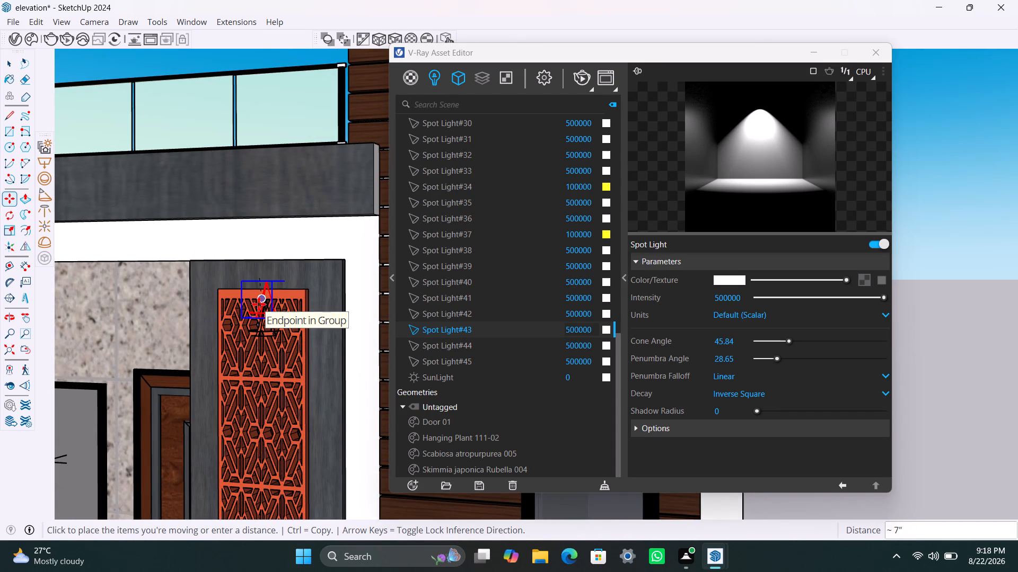
{"action": "left_click", "coordinate": [259, 304]}
{"action": "key", "text": "space"}
Move Spot Light#43 about 6 inches by its upper corner, snapping it to the top edge of the orange lattice panel.
{"action": "scroll", "coordinate": [266, 299], "scroll_direction": "up", "scroll_amount": 3}
{"action": "middle_click_drag", "start_coordinate": [266, 302], "coordinate": [222, 300]}
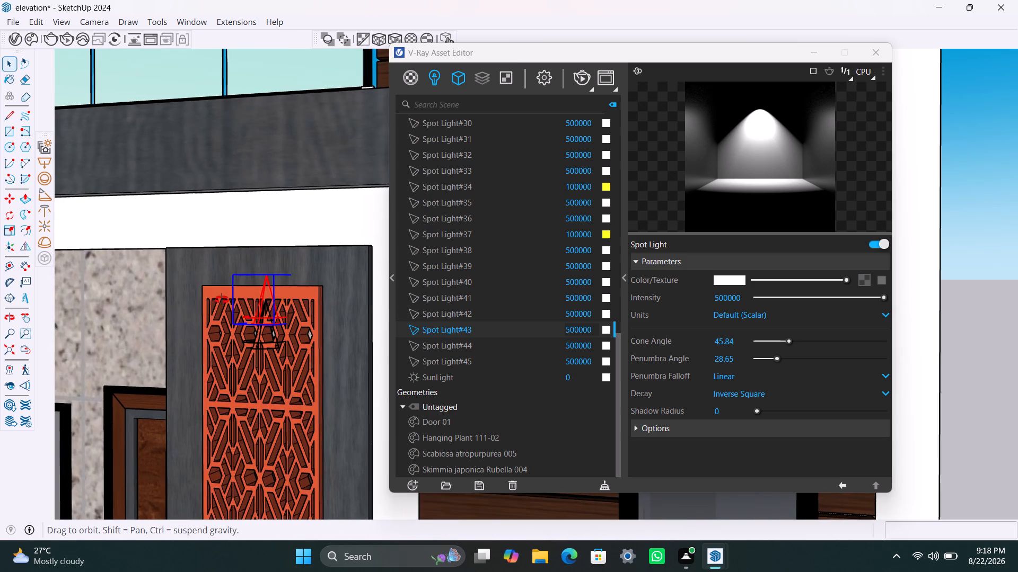
{"action": "middle_click_drag", "start_coordinate": [222, 300], "coordinate": [161, 299]}
{"action": "scroll", "coordinate": [266, 289], "scroll_direction": "up", "scroll_amount": 3}
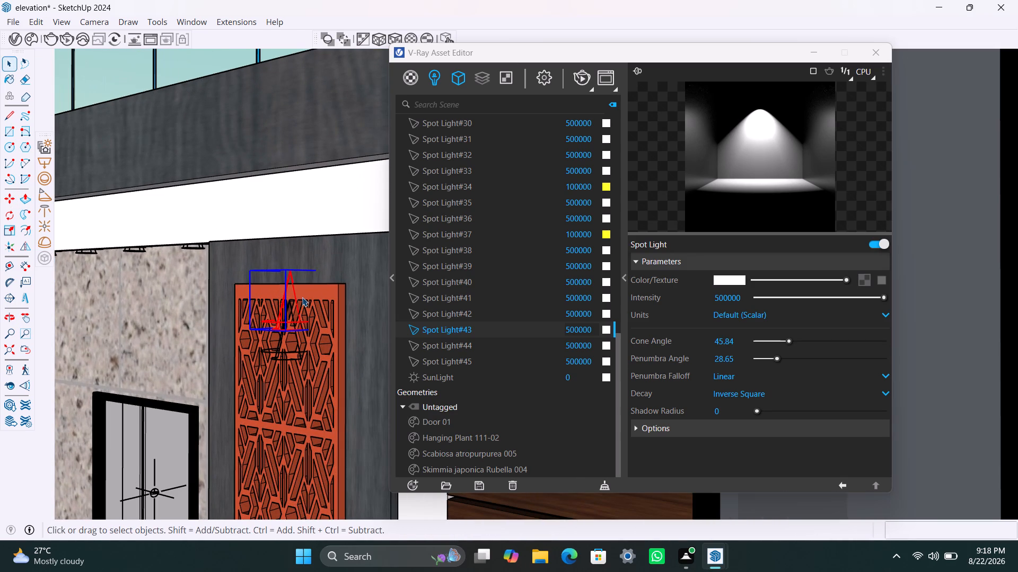
{"action": "key", "text": "m"}
{"action": "left_click", "coordinate": [280, 303]}
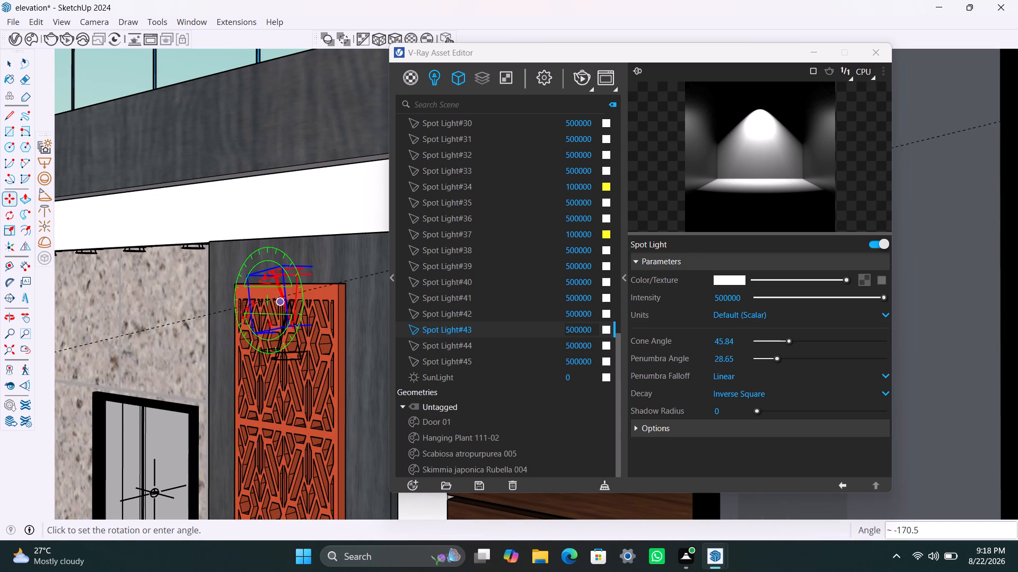
{"action": "key", "text": "Escape"}
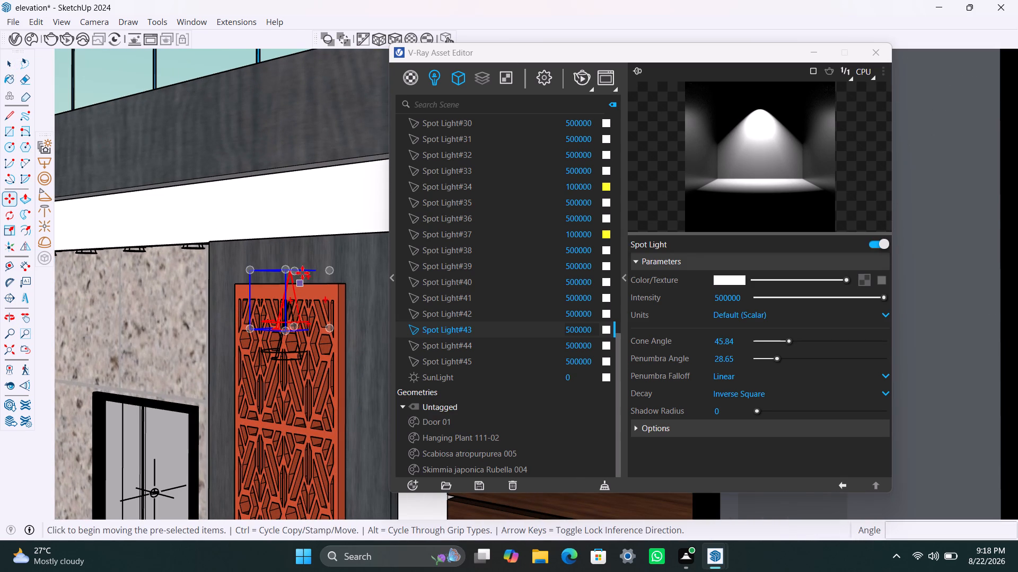
{"action": "left_click", "coordinate": [328, 270]}
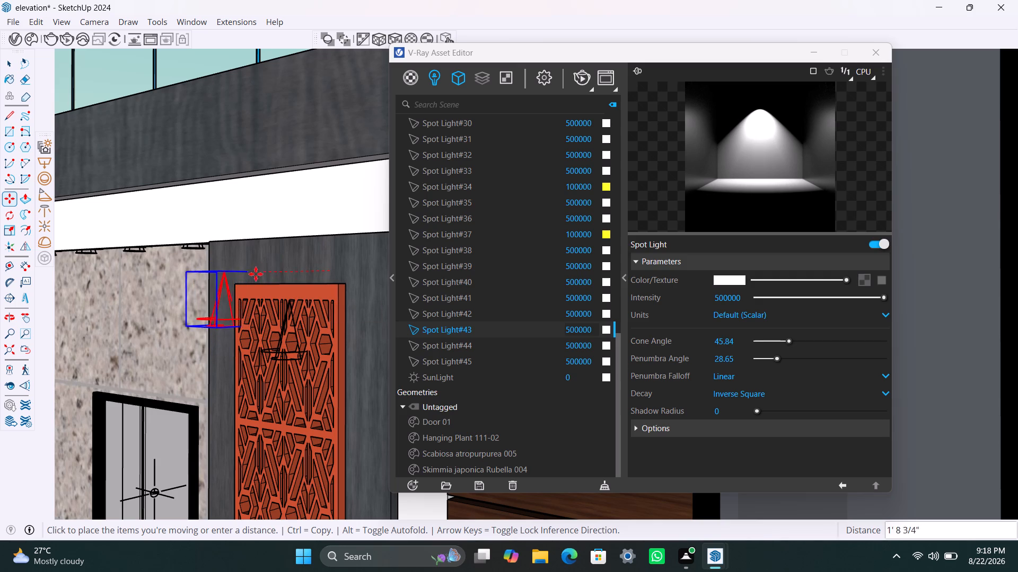
{"action": "left_click", "coordinate": [300, 282]}
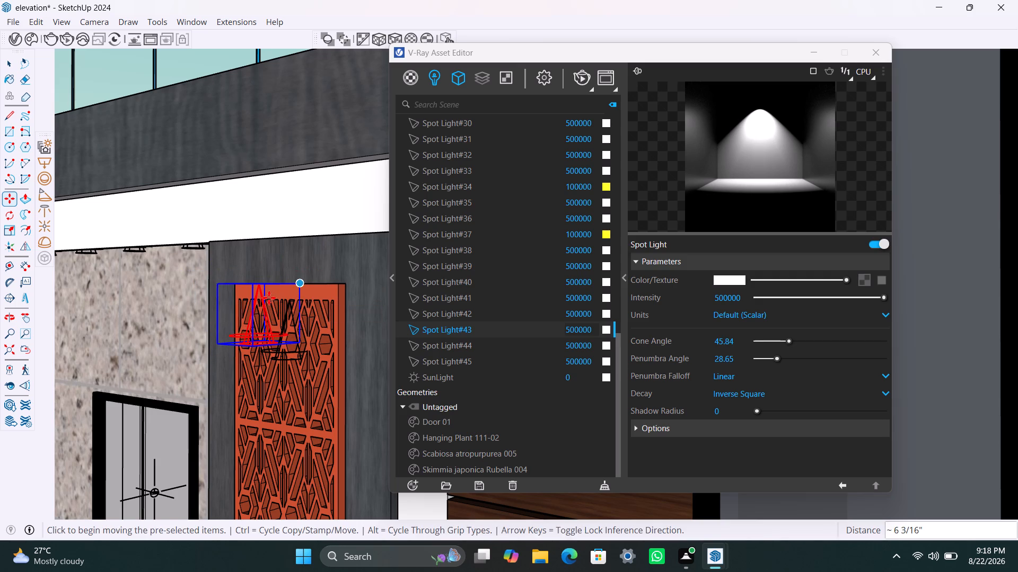
{"action": "scroll", "coordinate": [269, 298], "scroll_direction": "up", "scroll_amount": 2}
{"action": "middle_click_drag", "start_coordinate": [267, 303], "coordinate": [423, 261]}
{"action": "scroll", "coordinate": [330, 299], "scroll_direction": "down", "scroll_amount": 11}
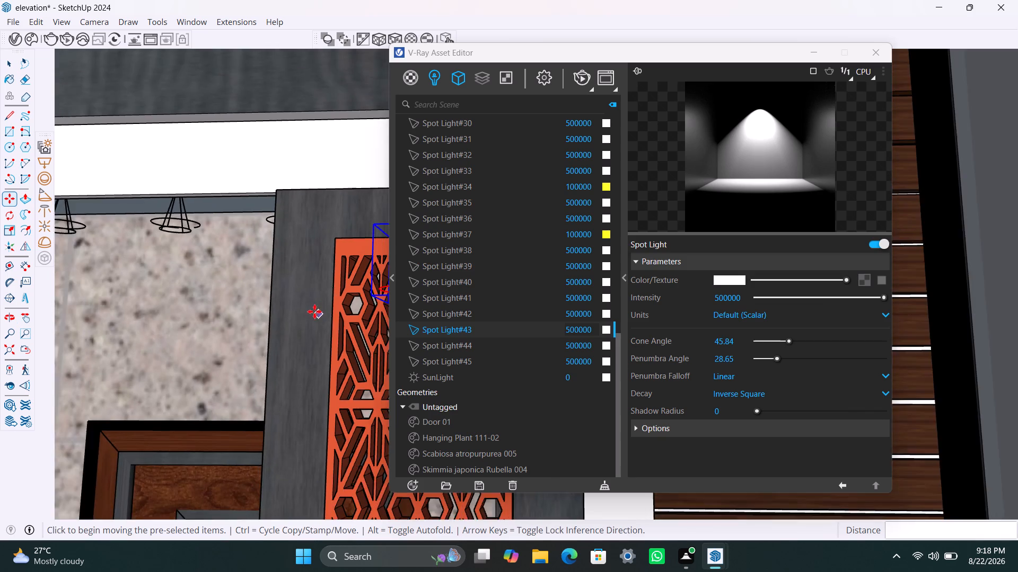
Save the model.
{"action": "scroll", "coordinate": [314, 311], "scroll_direction": "down", "scroll_amount": 20}
{"action": "scroll", "coordinate": [314, 311], "scroll_direction": "down", "scroll_amount": 9}
{"action": "middle_click_drag", "start_coordinate": [299, 330], "coordinate": [305, 316]}
{"action": "scroll", "coordinate": [312, 360], "scroll_direction": "down", "scroll_amount": 2}
{"action": "middle_click_drag", "start_coordinate": [309, 365], "coordinate": [306, 299]}
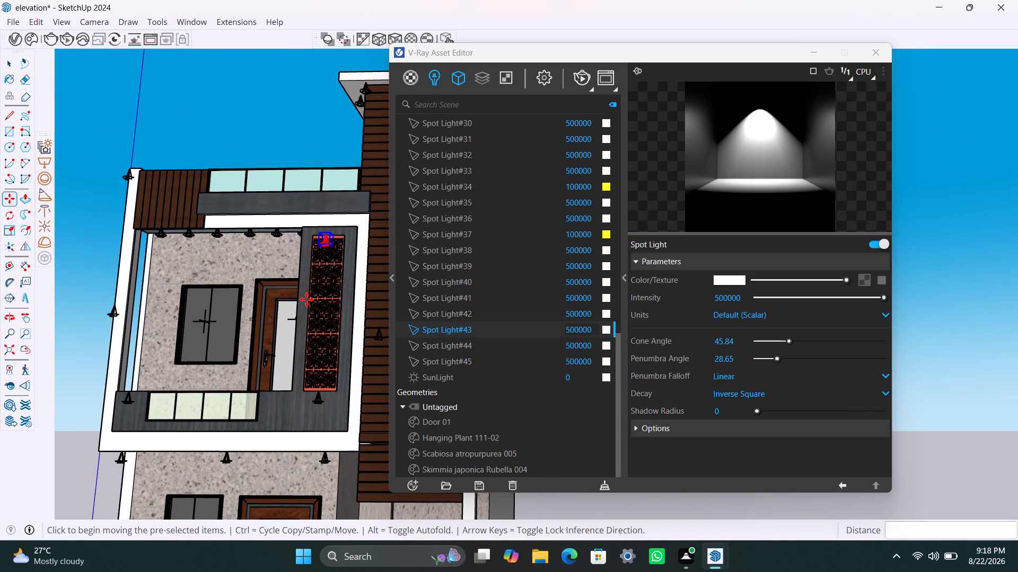
{"action": "key", "text": "ctrl+s"}
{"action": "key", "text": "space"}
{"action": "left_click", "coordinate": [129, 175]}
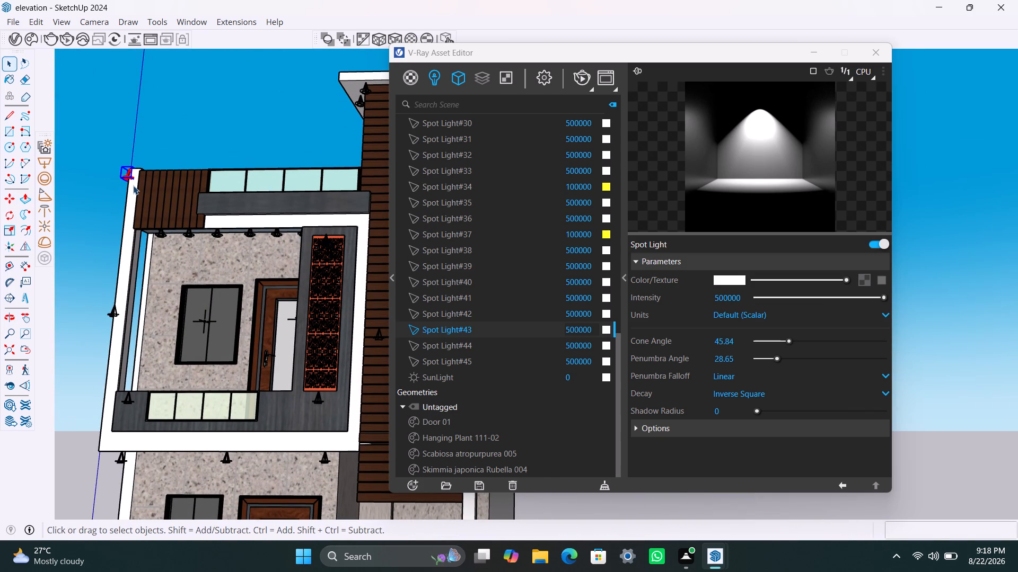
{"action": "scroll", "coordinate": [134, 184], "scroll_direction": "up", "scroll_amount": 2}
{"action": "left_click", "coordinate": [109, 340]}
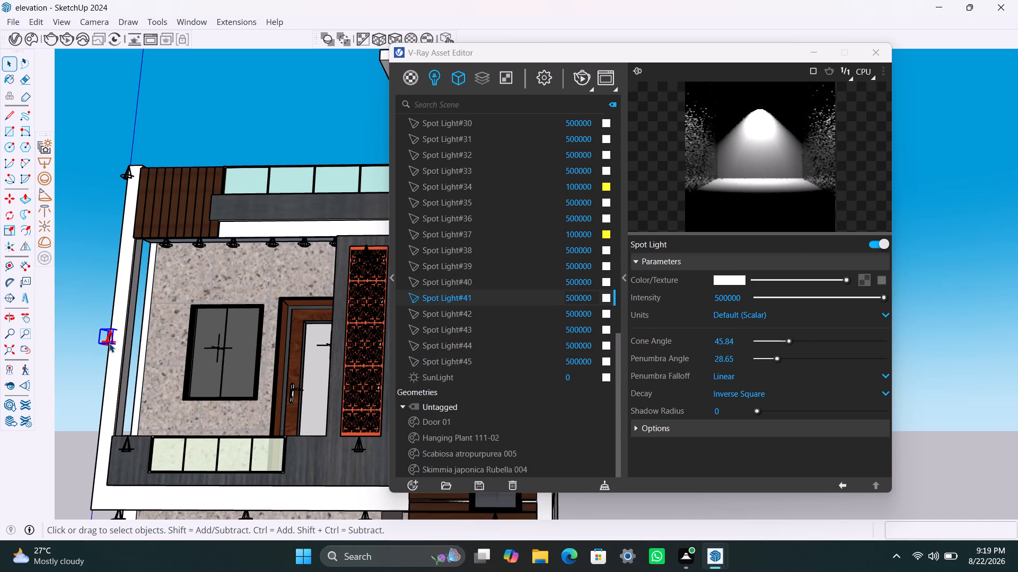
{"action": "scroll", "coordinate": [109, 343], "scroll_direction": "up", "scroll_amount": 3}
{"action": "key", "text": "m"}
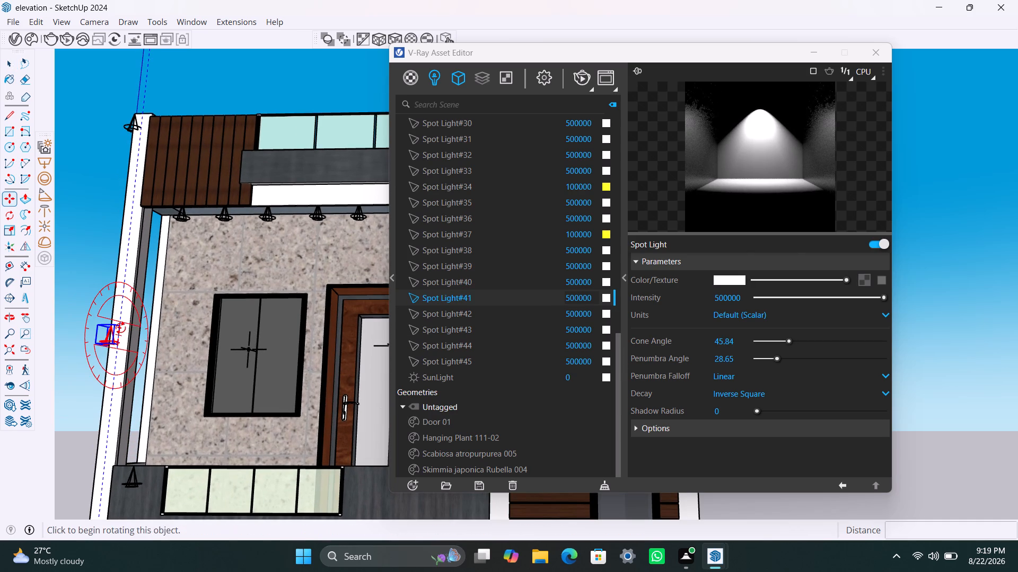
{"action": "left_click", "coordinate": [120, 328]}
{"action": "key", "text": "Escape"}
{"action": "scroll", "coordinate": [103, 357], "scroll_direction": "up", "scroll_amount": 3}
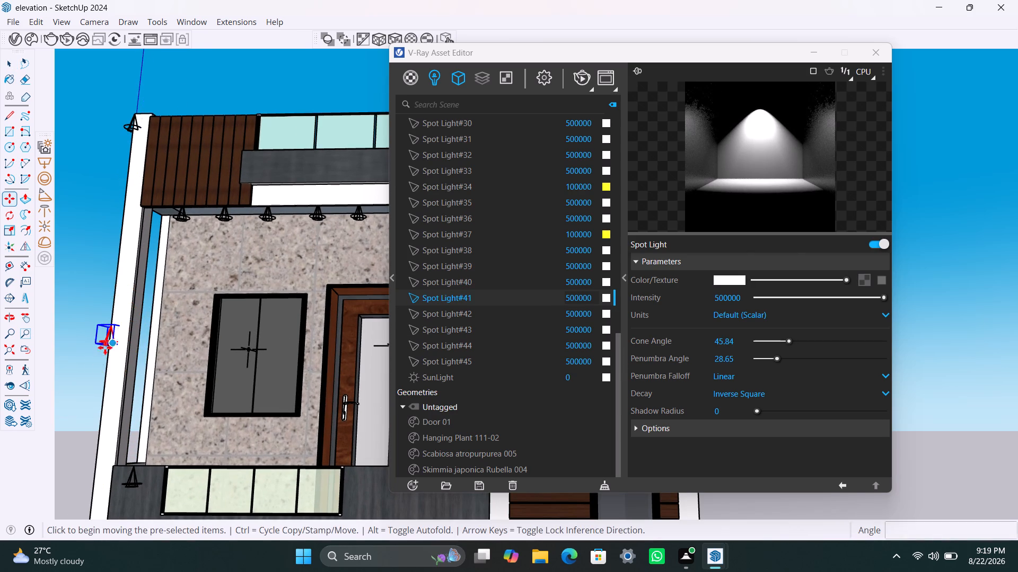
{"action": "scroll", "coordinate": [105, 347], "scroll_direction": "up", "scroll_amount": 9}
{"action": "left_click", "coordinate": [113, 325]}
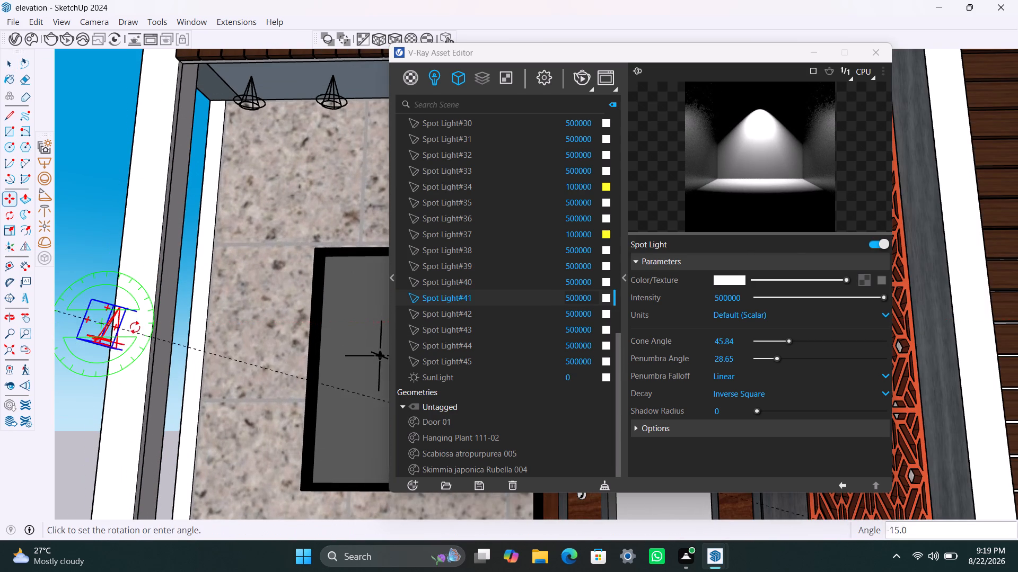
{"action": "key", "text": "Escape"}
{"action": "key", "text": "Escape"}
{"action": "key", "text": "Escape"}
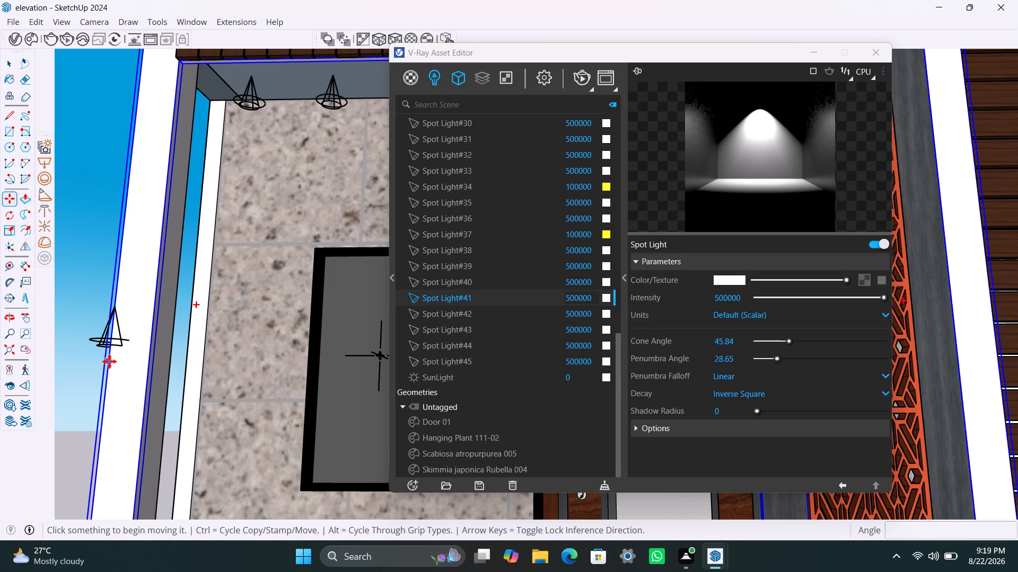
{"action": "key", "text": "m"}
Move the spotlight halfway up the outer edge of the white balcony frame (Spot Light#41) outward by about 12 inches.
{"action": "key", "text": "space"}
{"action": "left_click", "coordinate": [119, 336]}
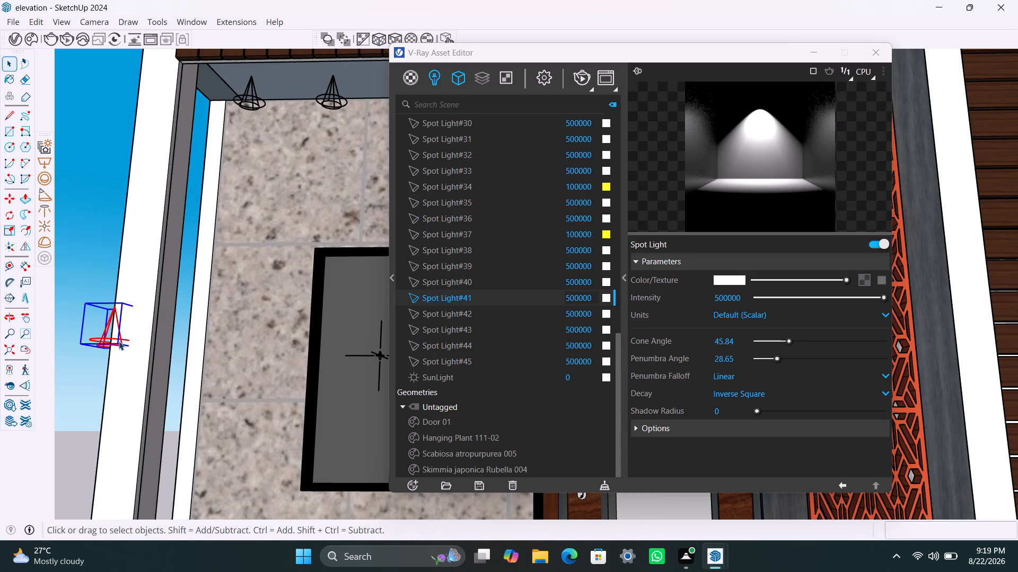
{"action": "key", "text": "m"}
{"action": "left_click", "coordinate": [108, 323]}
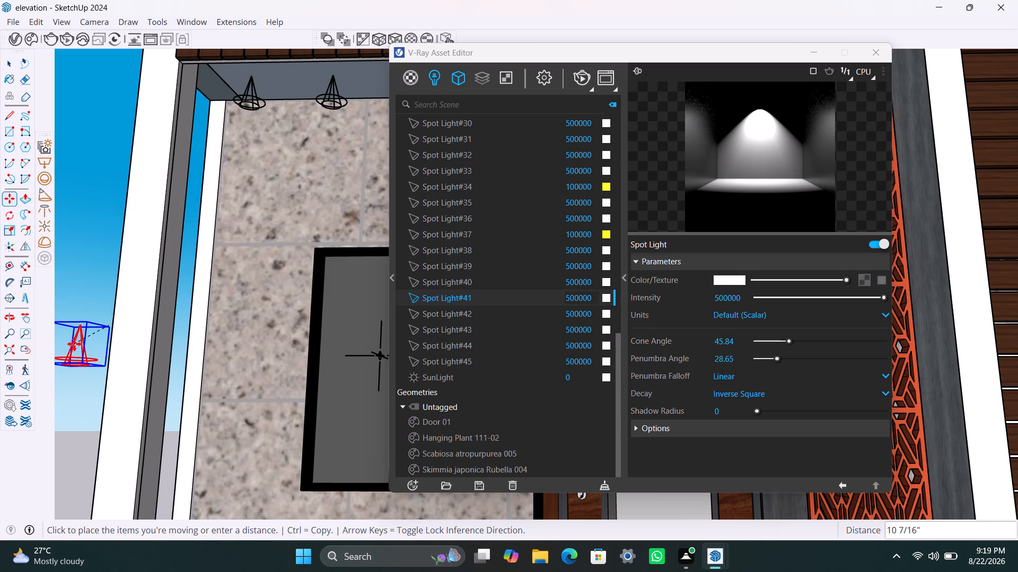
{"action": "left_click", "coordinate": [70, 347]}
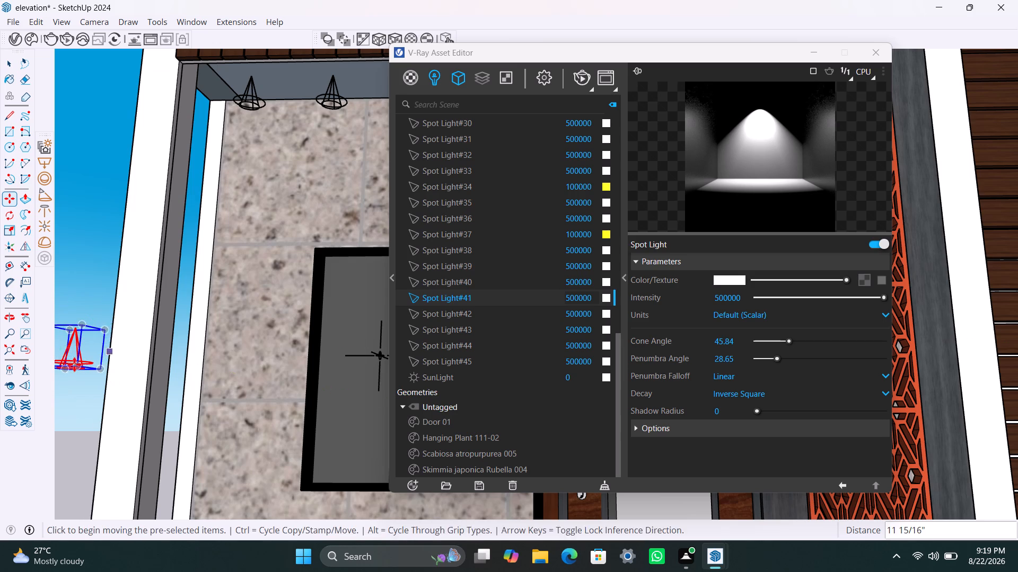
Move Spot Light#41 back by about 1' 11 3/8", placing it against the front face of the white balcony frame.
{"action": "scroll", "coordinate": [74, 364], "scroll_direction": "down", "scroll_amount": 3}
{"action": "key", "text": "m"}
{"action": "left_click", "coordinate": [104, 334]}
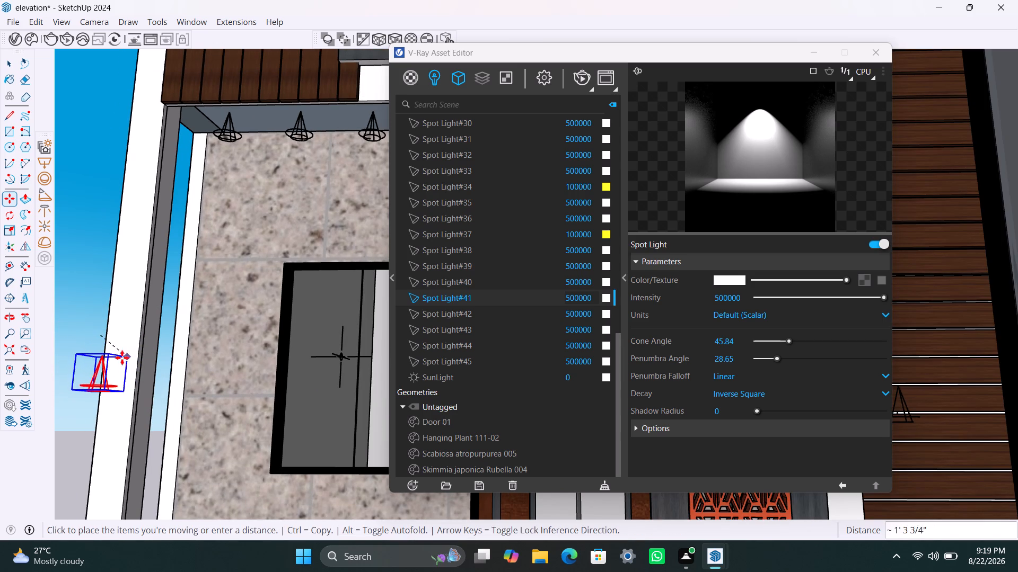
{"action": "scroll", "coordinate": [119, 358], "scroll_direction": "down", "scroll_amount": 2}
{"action": "middle_click", "coordinate": [120, 359]}
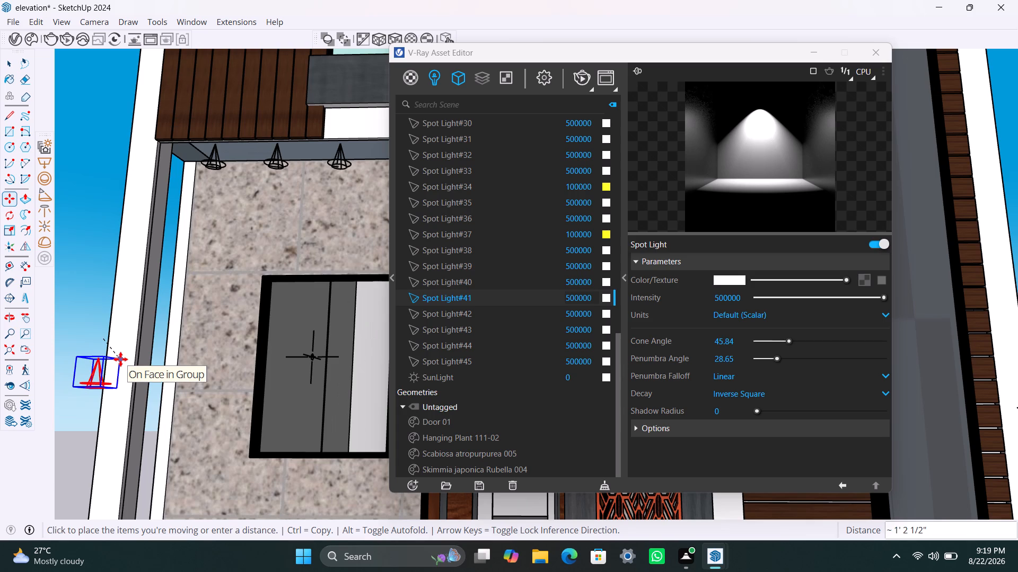
{"action": "middle_click_drag", "start_coordinate": [120, 359], "coordinate": [139, 274]}
{"action": "scroll", "coordinate": [120, 359], "scroll_direction": "down", "scroll_amount": 1}
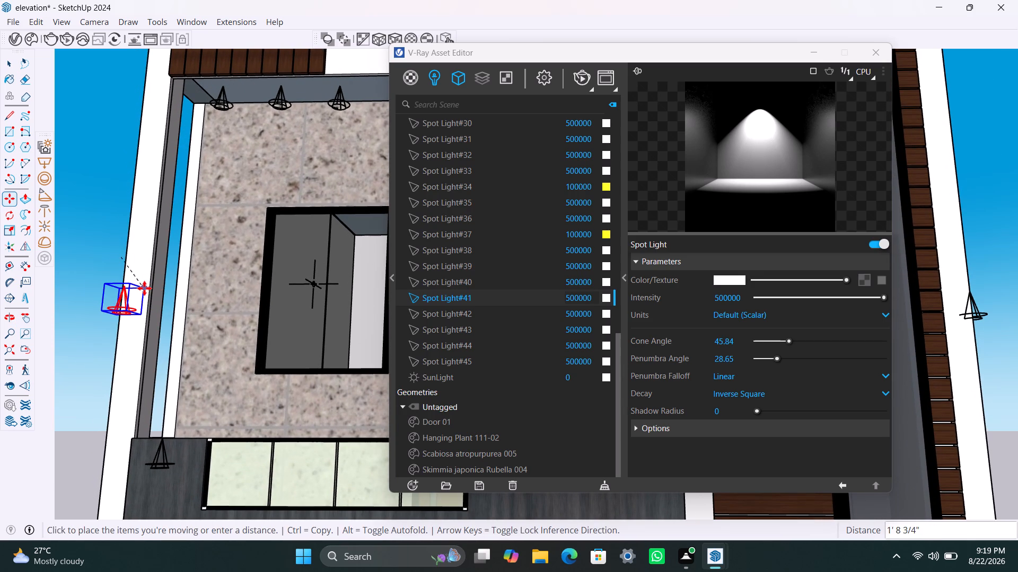
{"action": "left_click", "coordinate": [149, 287]}
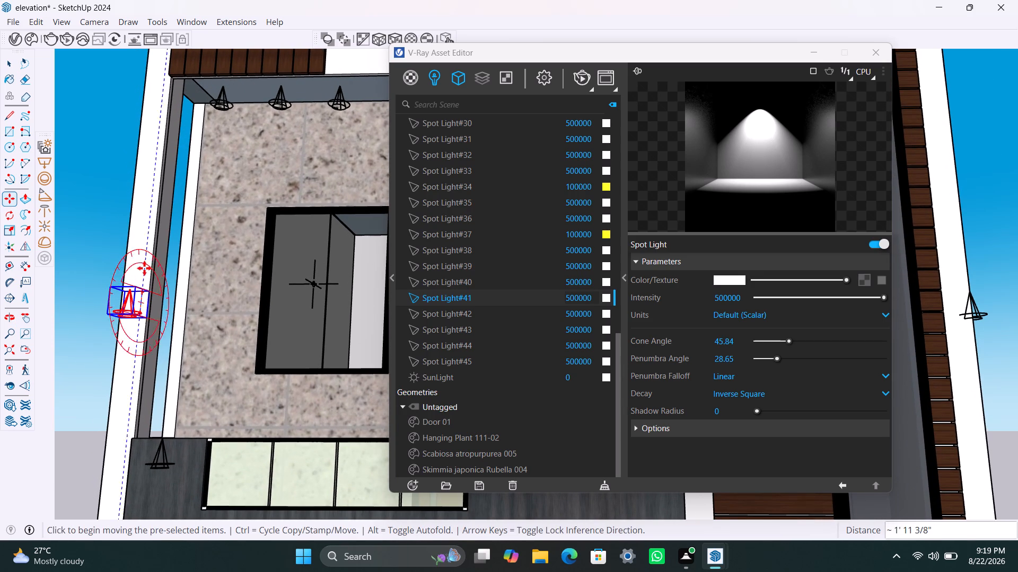
Copy Spot Light#41 about 12' 9 5/8" up to the top corner of the white balcony frame.
{"action": "scroll", "coordinate": [145, 267], "scroll_direction": "down", "scroll_amount": 16}
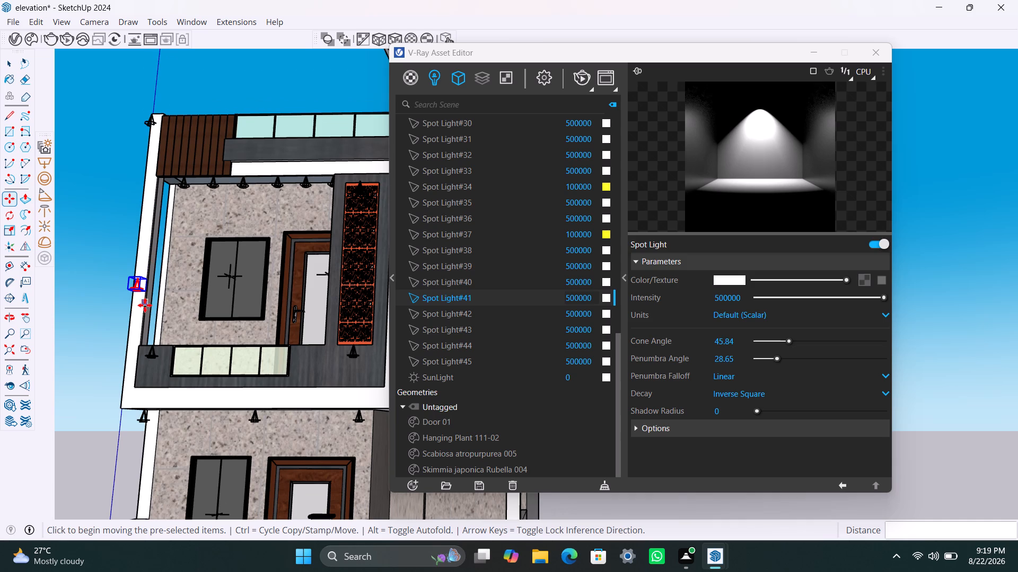
{"action": "key", "text": "m"}
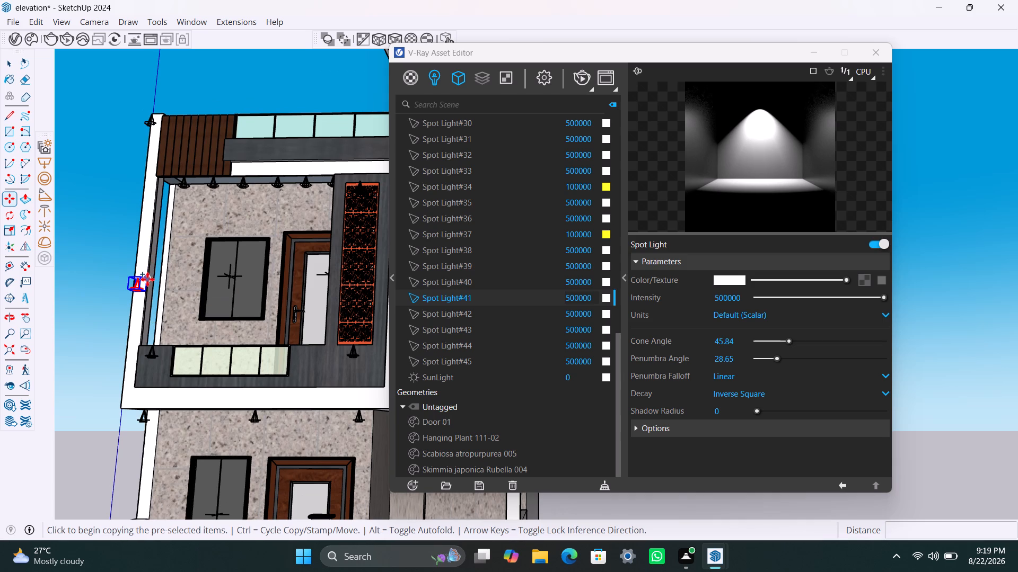
{"action": "left_click", "coordinate": [147, 279]}
{"action": "left_click", "coordinate": [163, 115]}
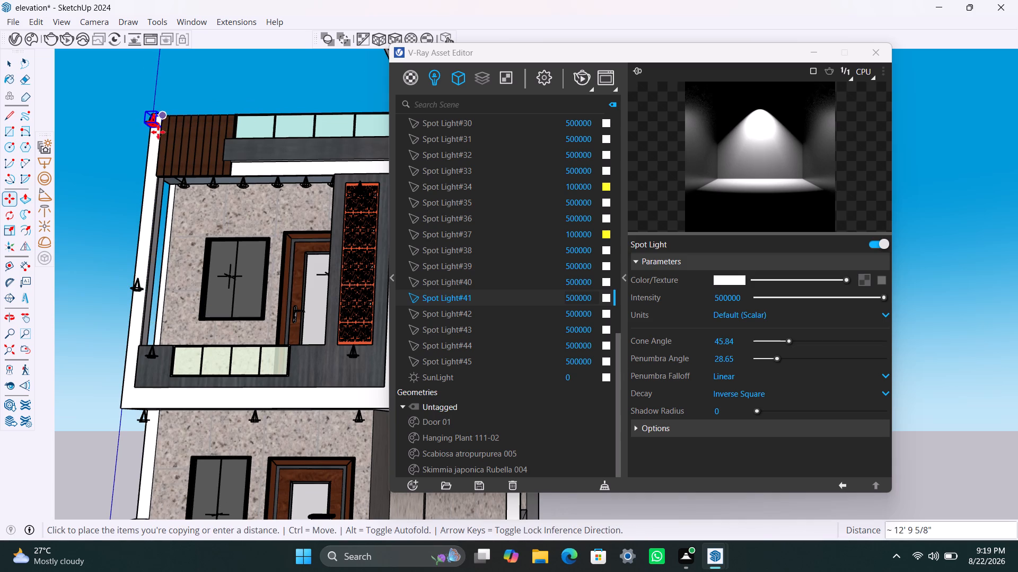
Delete the old spotlight overhanging the outer edge at the top corner of the white balcony frame, keeping the new copy.
{"action": "key", "text": "space"}
{"action": "scroll", "coordinate": [153, 138], "scroll_direction": "up", "scroll_amount": 3}
{"action": "middle_click_drag", "start_coordinate": [152, 144], "coordinate": [191, 237]}
{"action": "scroll", "coordinate": [127, 136], "scroll_direction": "up", "scroll_amount": 3}
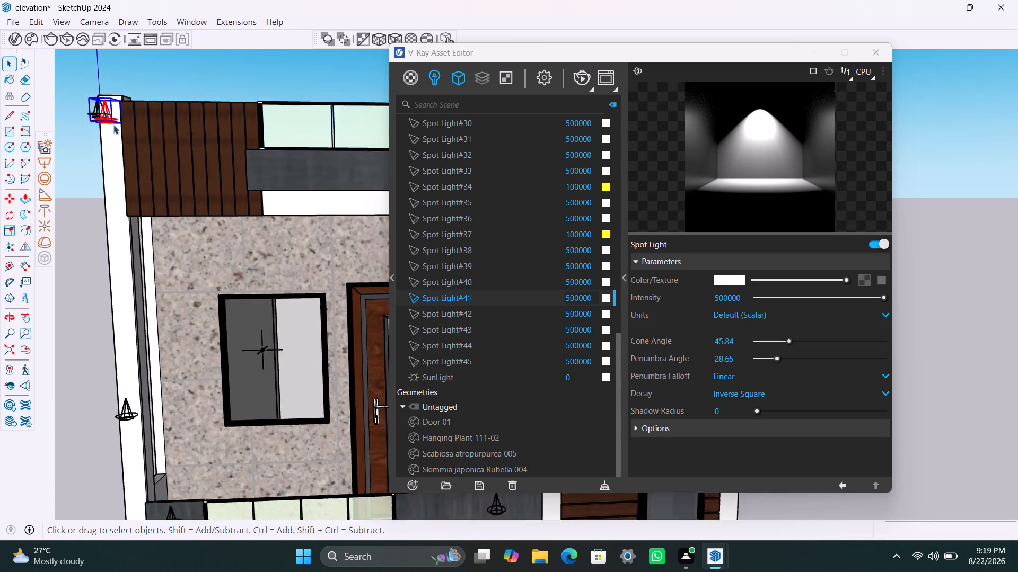
{"action": "scroll", "coordinate": [113, 125], "scroll_direction": "up", "scroll_amount": 8}
{"action": "left_click", "coordinate": [127, 56]}
{"action": "left_click", "coordinate": [125, 61]}
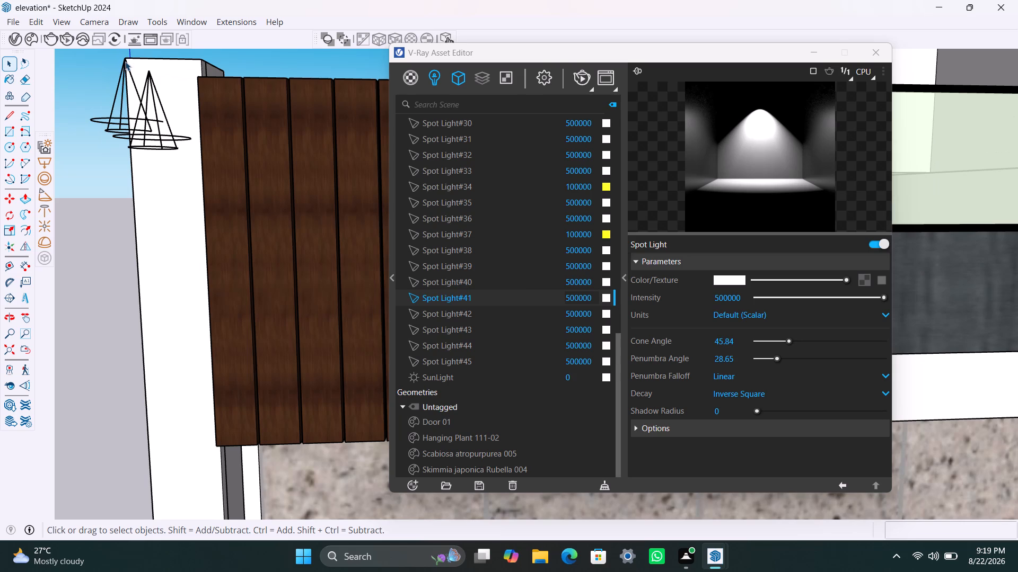
{"action": "key", "text": "Delete"}
Move the spotlight halfway up the white column beside the wood-clad tower (Spot Light#39) about 7 inches onto the column's front face.
{"action": "scroll", "coordinate": [160, 243], "scroll_direction": "down", "scroll_amount": 6}
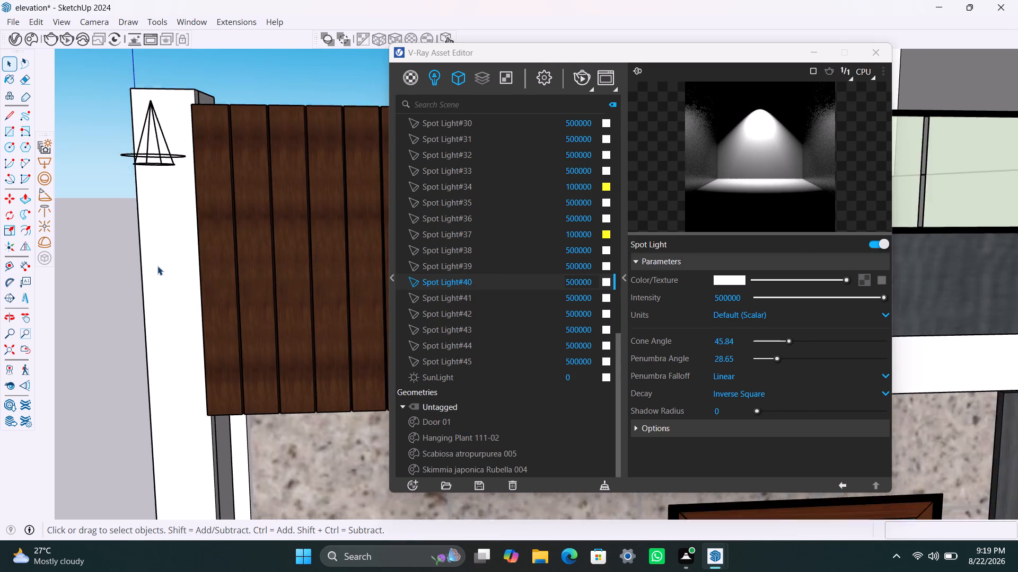
{"action": "scroll", "coordinate": [157, 266], "scroll_direction": "down", "scroll_amount": 20}
{"action": "scroll", "coordinate": [157, 266], "scroll_direction": "down", "scroll_amount": 14}
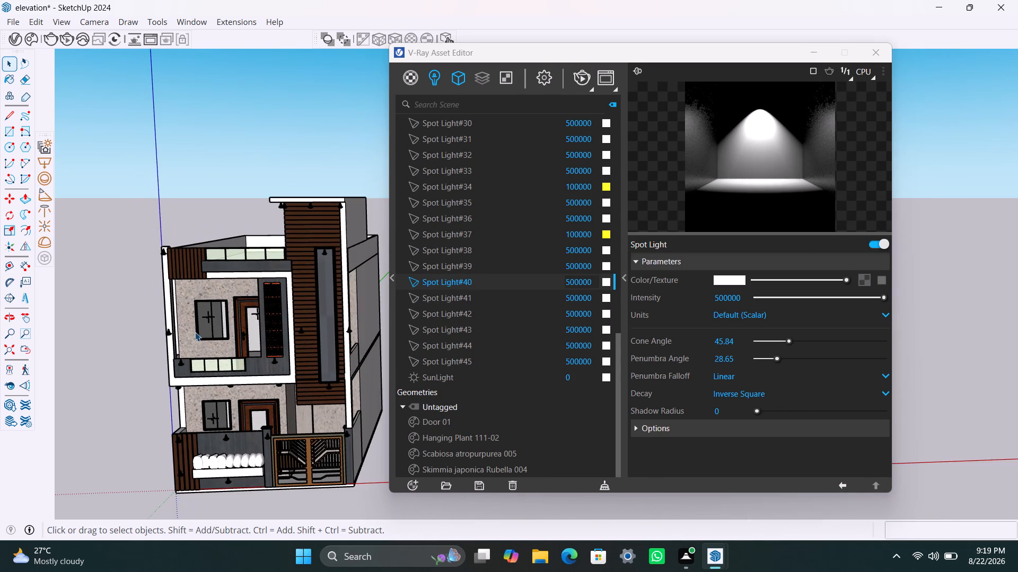
{"action": "scroll", "coordinate": [358, 333], "scroll_direction": "up", "scroll_amount": 20}
{"action": "scroll", "coordinate": [358, 333], "scroll_direction": "up", "scroll_amount": 1}
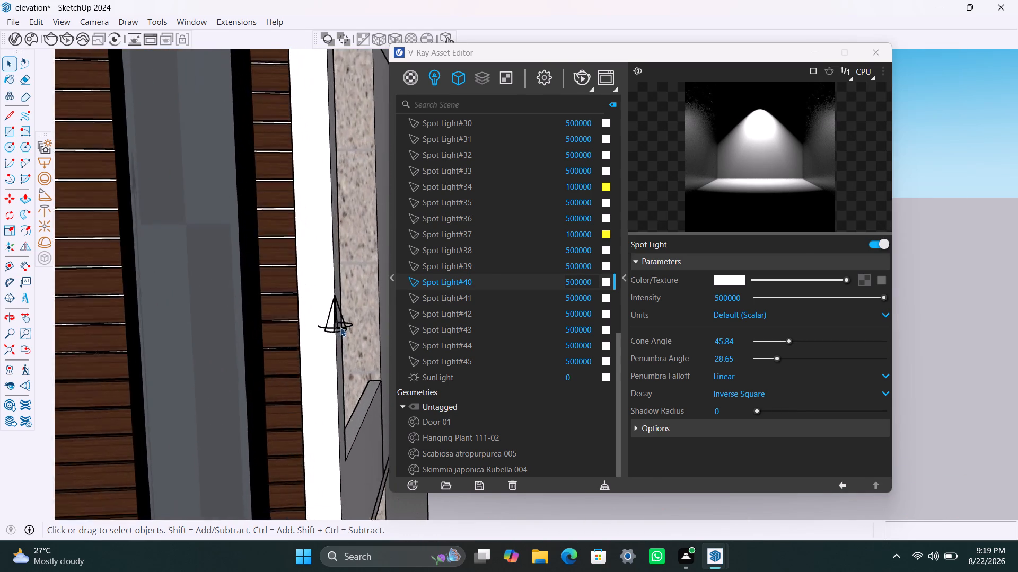
{"action": "scroll", "coordinate": [340, 327], "scroll_direction": "up", "scroll_amount": 2}
{"action": "left_click", "coordinate": [340, 327]}
{"action": "left_click", "coordinate": [326, 327]}
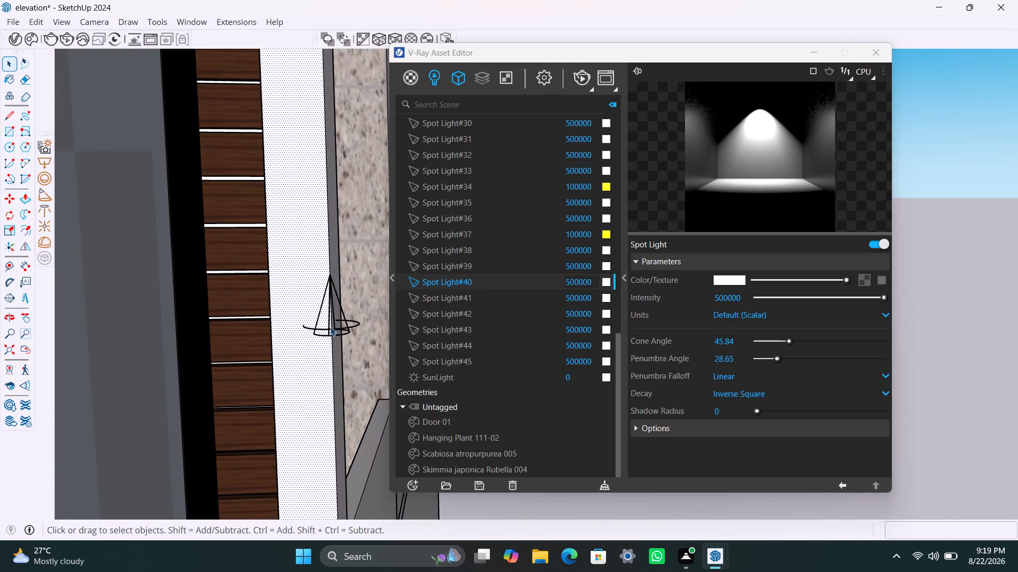
{"action": "left_click", "coordinate": [345, 326]}
{"action": "left_click", "coordinate": [353, 326]}
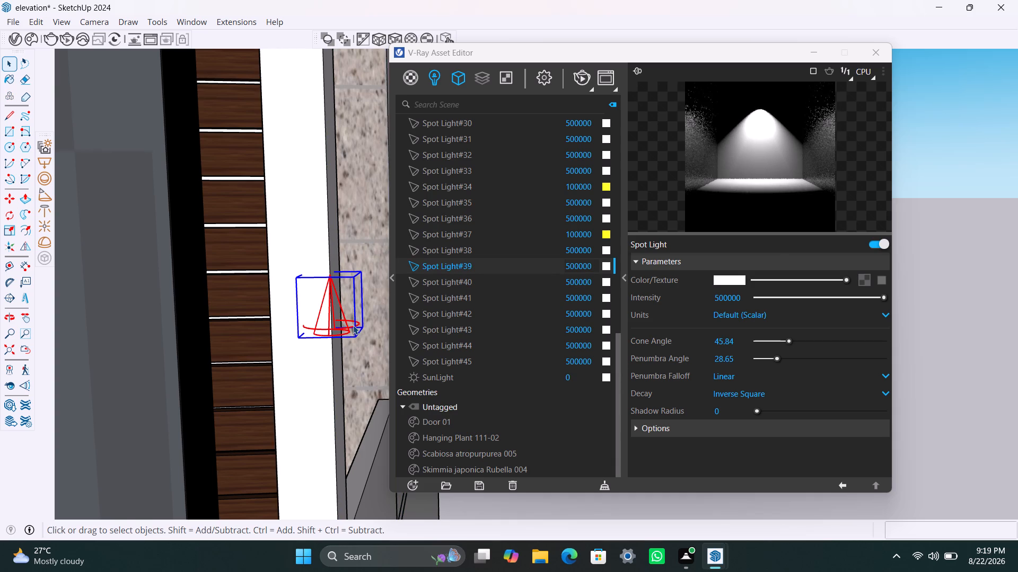
{"action": "key", "text": "m"}
{"action": "left_click", "coordinate": [331, 274]}
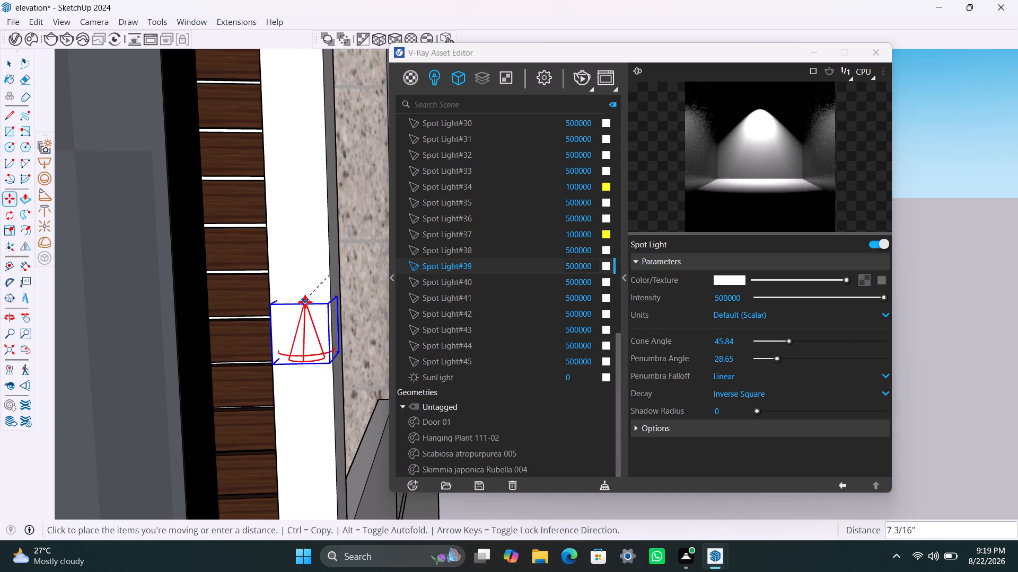
{"action": "left_click", "coordinate": [306, 295]}
Change Spot Light#39's colour to yellow by lowering its blue value to 0.215.
{"action": "scroll", "coordinate": [299, 321], "scroll_direction": "down", "scroll_amount": 15}
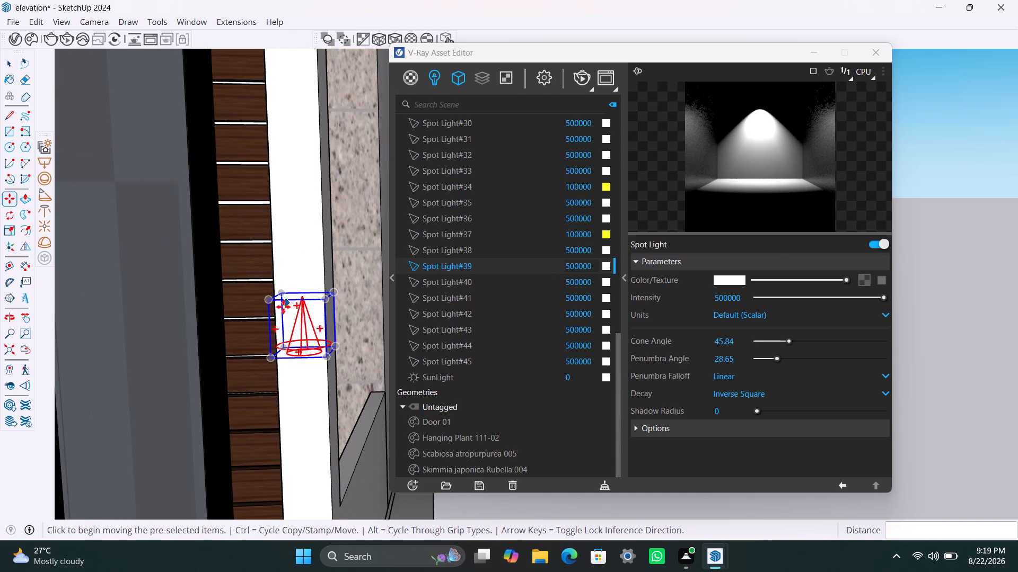
{"action": "scroll", "coordinate": [283, 307], "scroll_direction": "down", "scroll_amount": 20}
{"action": "scroll", "coordinate": [283, 307], "scroll_direction": "down", "scroll_amount": 17}
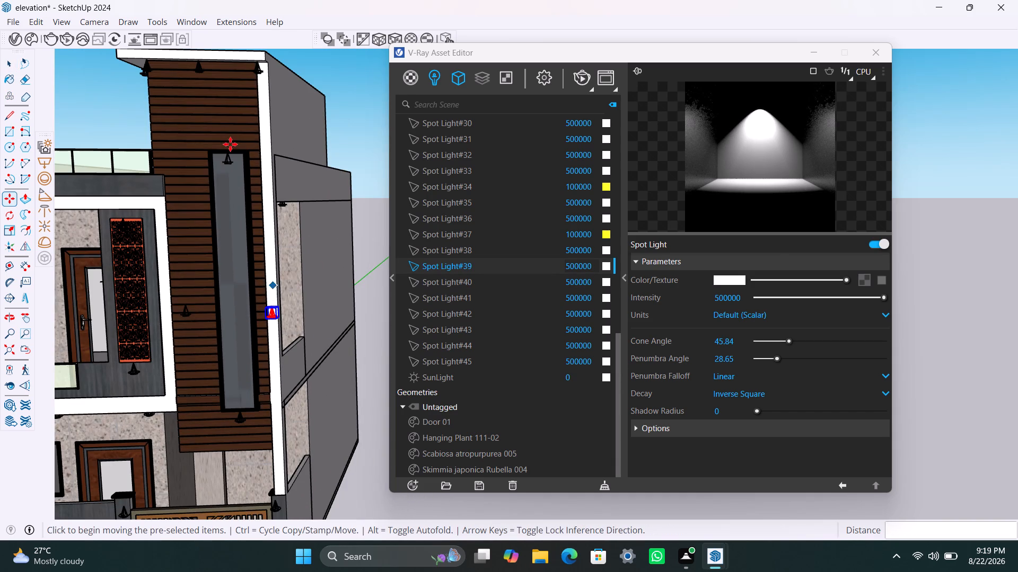
{"action": "scroll", "coordinate": [259, 147], "scroll_direction": "down", "scroll_amount": 9}
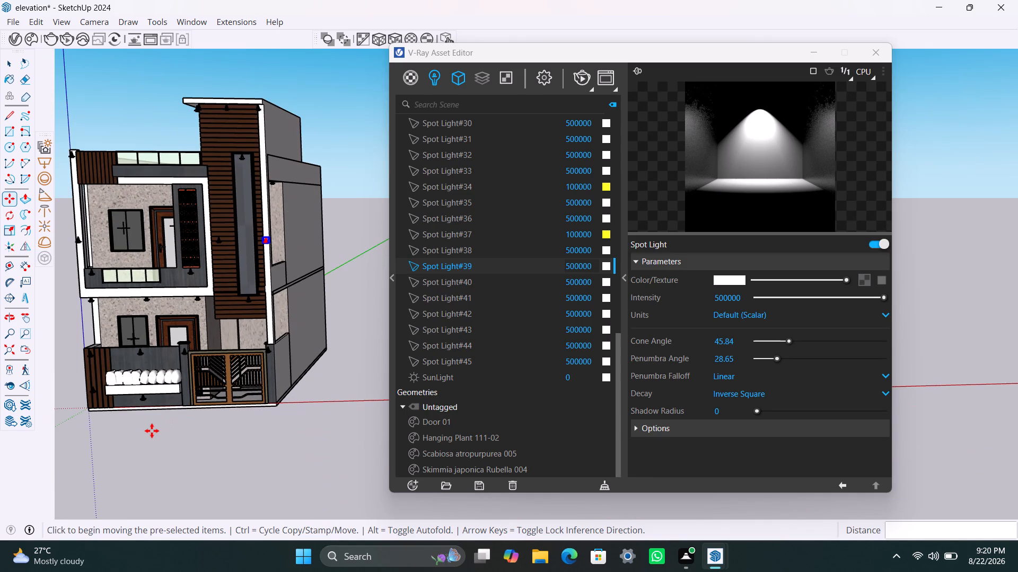
{"action": "key", "text": "space"}
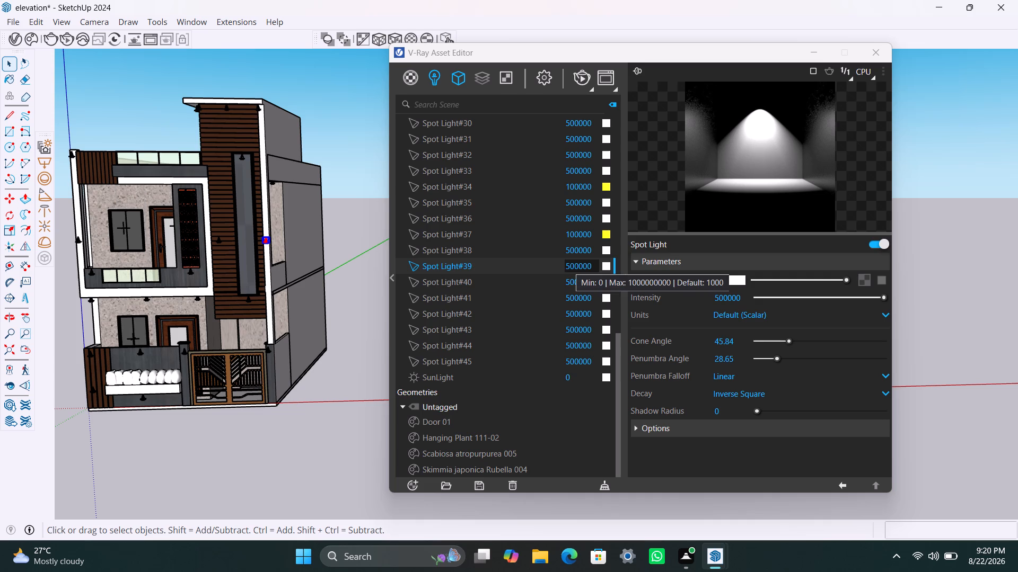
{"action": "left_click", "coordinate": [570, 265]}
{"action": "left_click", "coordinate": [605, 266]}
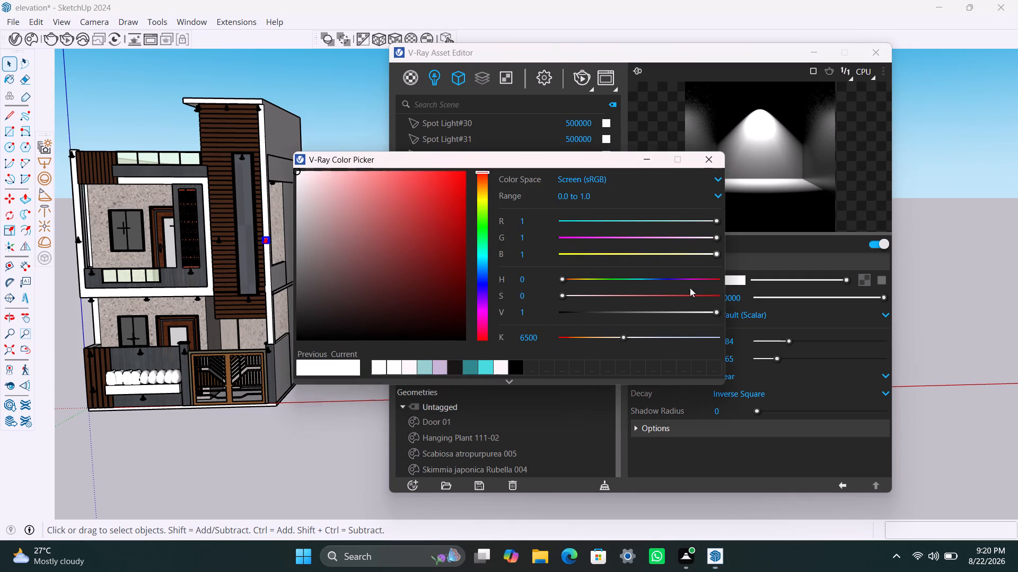
{"action": "left_click", "coordinate": [595, 255]}
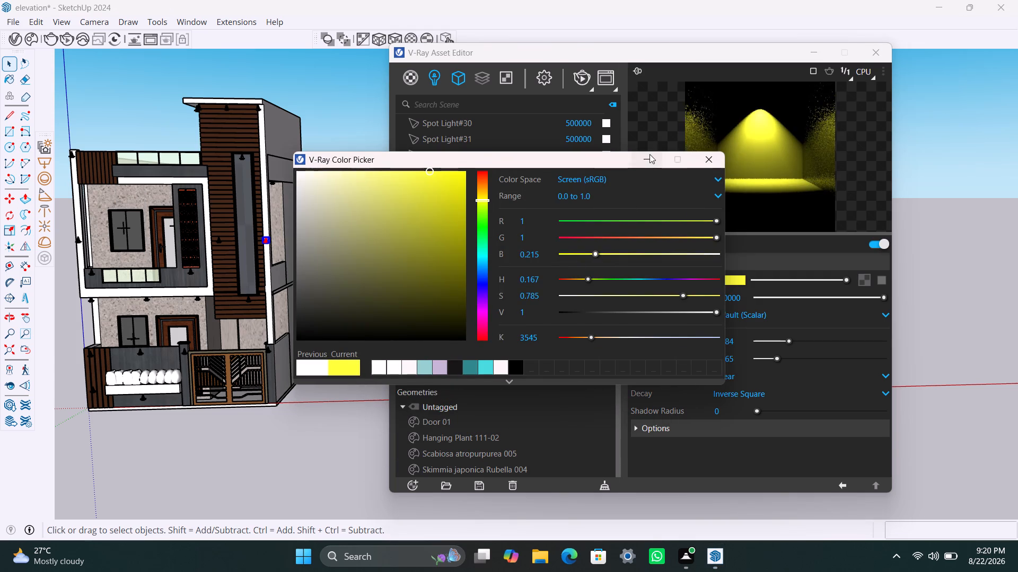
{"action": "left_click", "coordinate": [650, 154]}
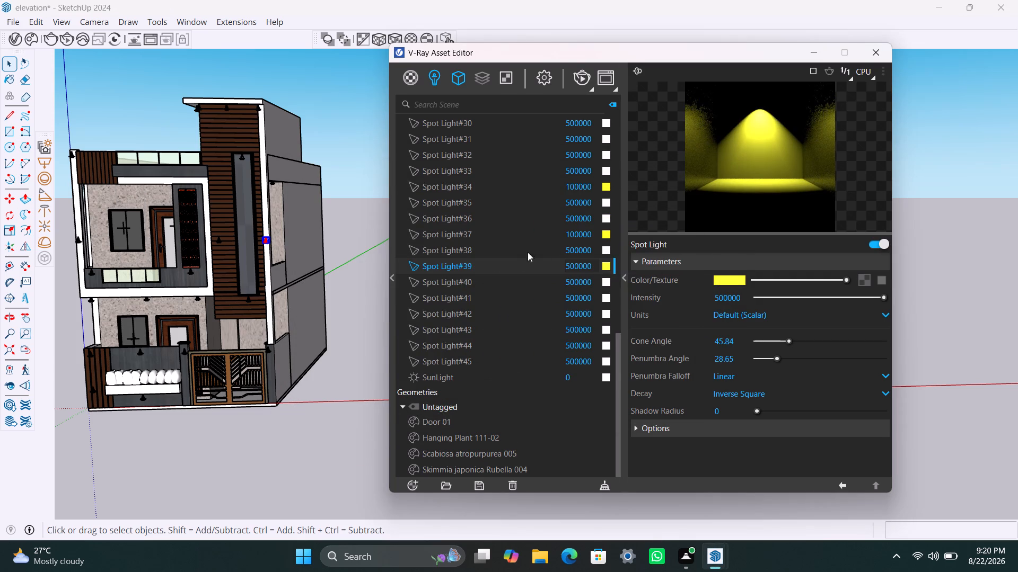
Change the colour of the spotlight halfway up the wood-clad tower's inner edge (Spot Light#32) to yellow by lowering its blue value.
{"action": "left_click", "coordinate": [463, 251]}
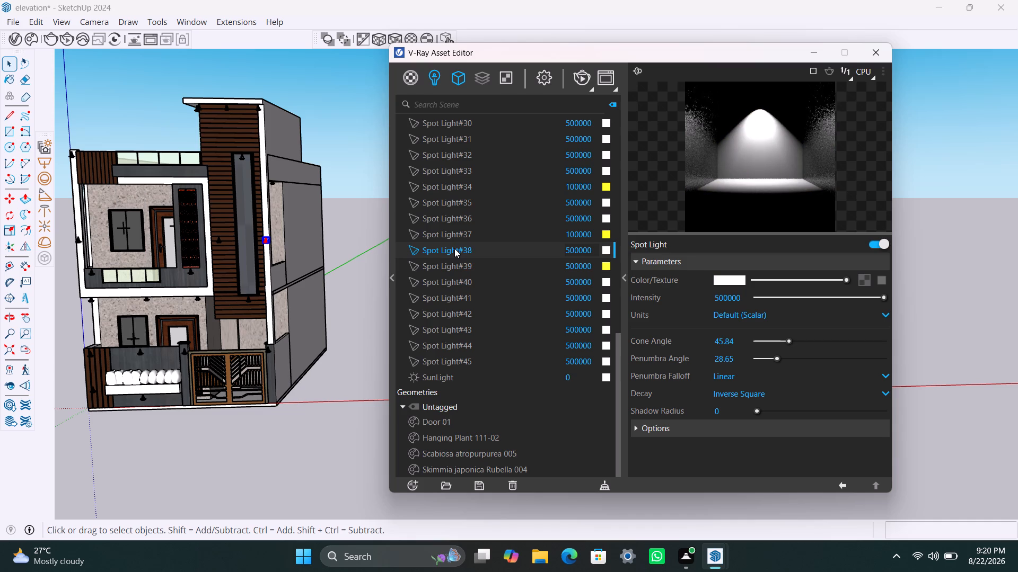
{"action": "left_click", "coordinate": [220, 241]}
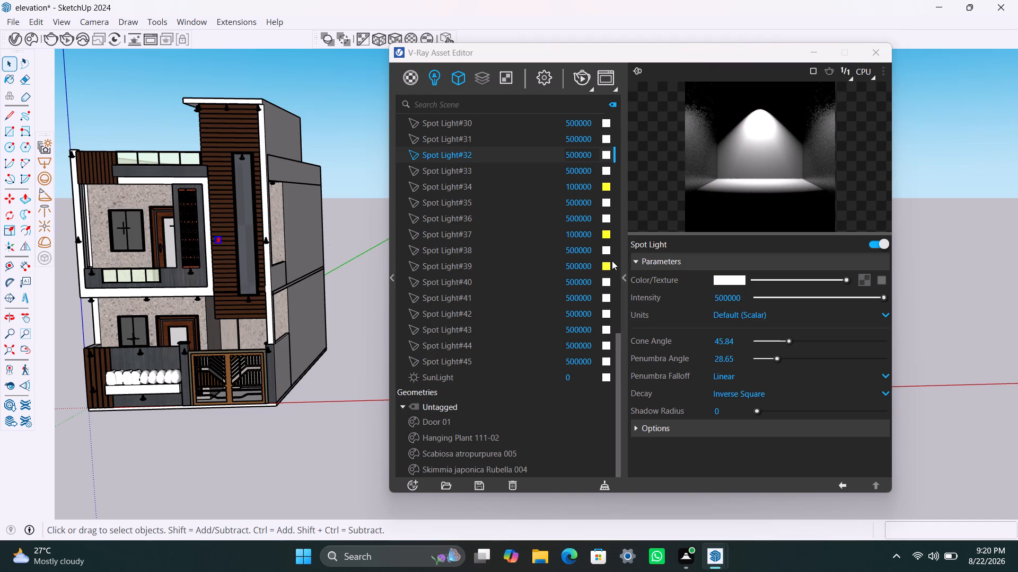
{"action": "left_click", "coordinate": [604, 153]}
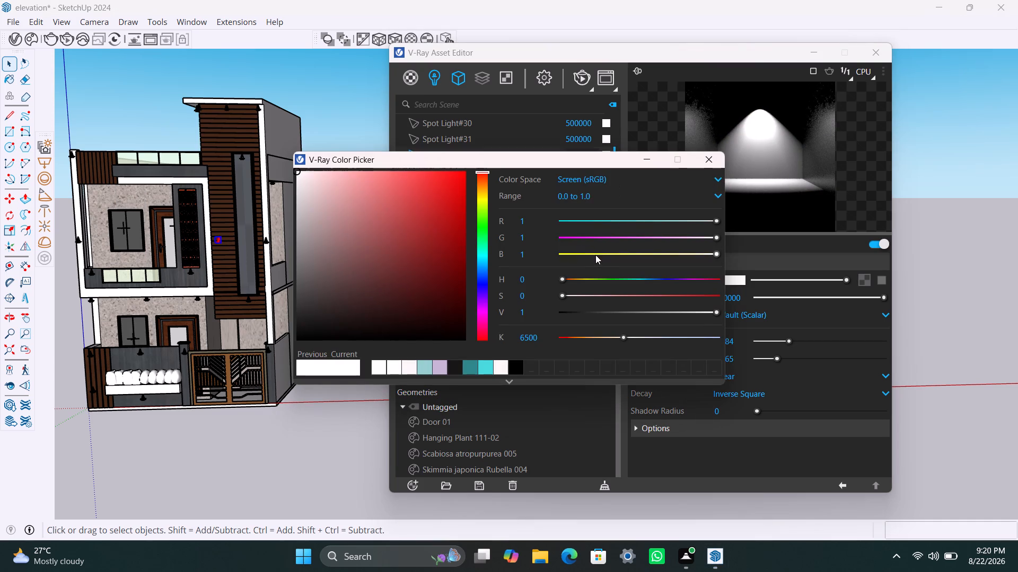
{"action": "left_click", "coordinate": [594, 254]}
{"action": "left_click", "coordinate": [650, 159]}
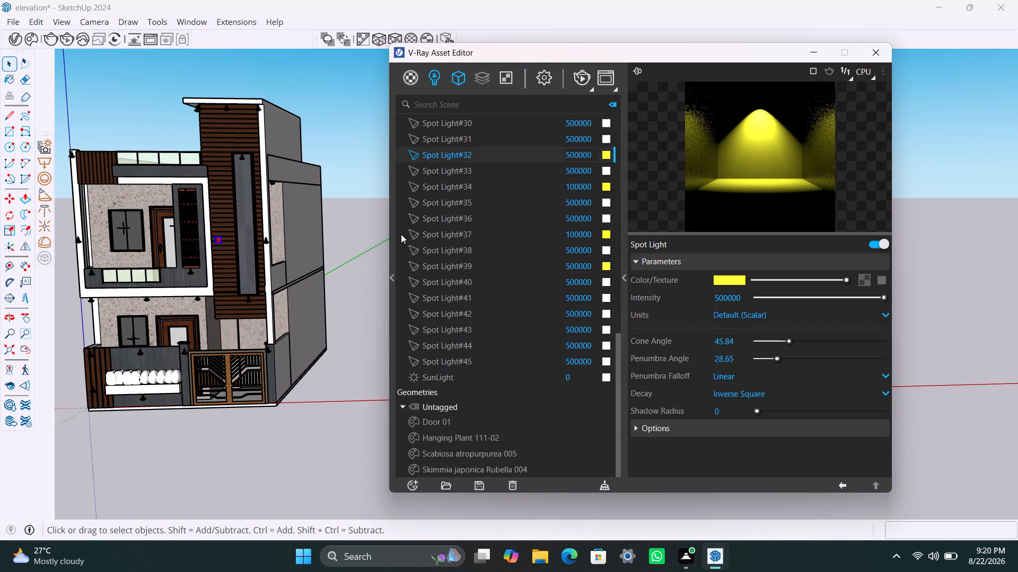
Change the colour of the spotlight below the tower's tall dark panel (Spot Light#31) to yellow by lowering its blue value.
{"action": "left_click", "coordinate": [244, 157]}
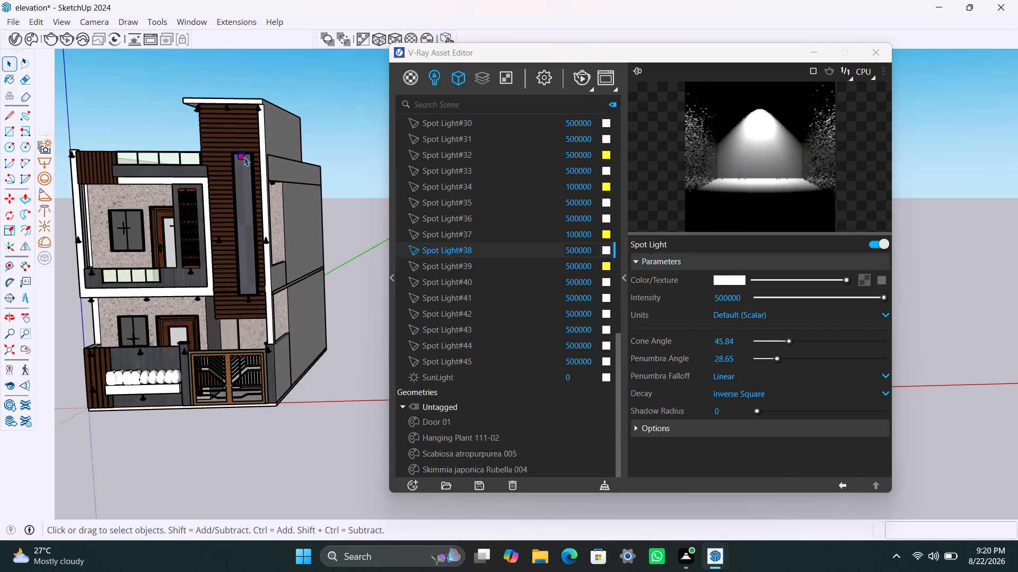
{"action": "left_click", "coordinate": [249, 300]}
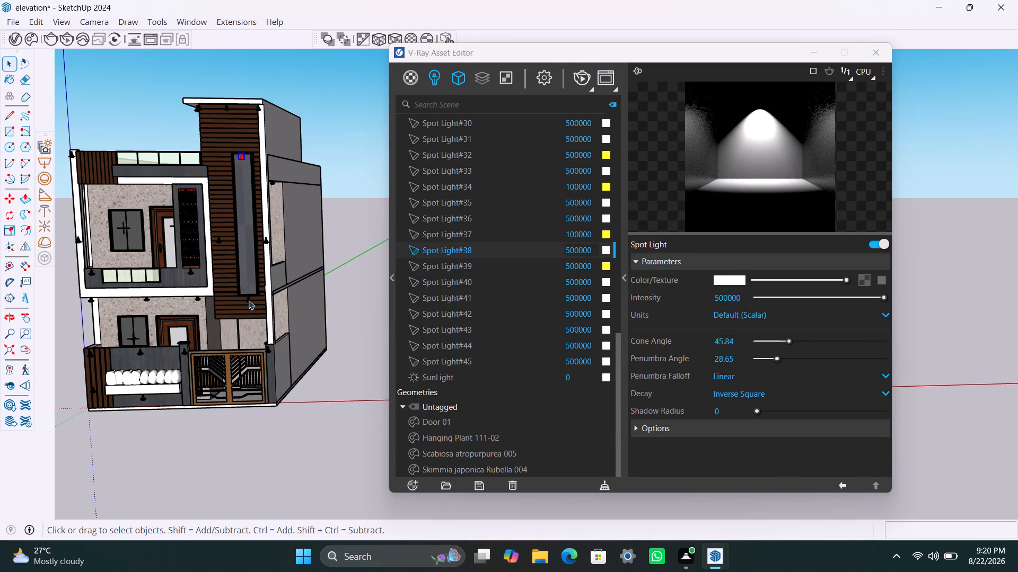
{"action": "left_click", "coordinate": [608, 137]}
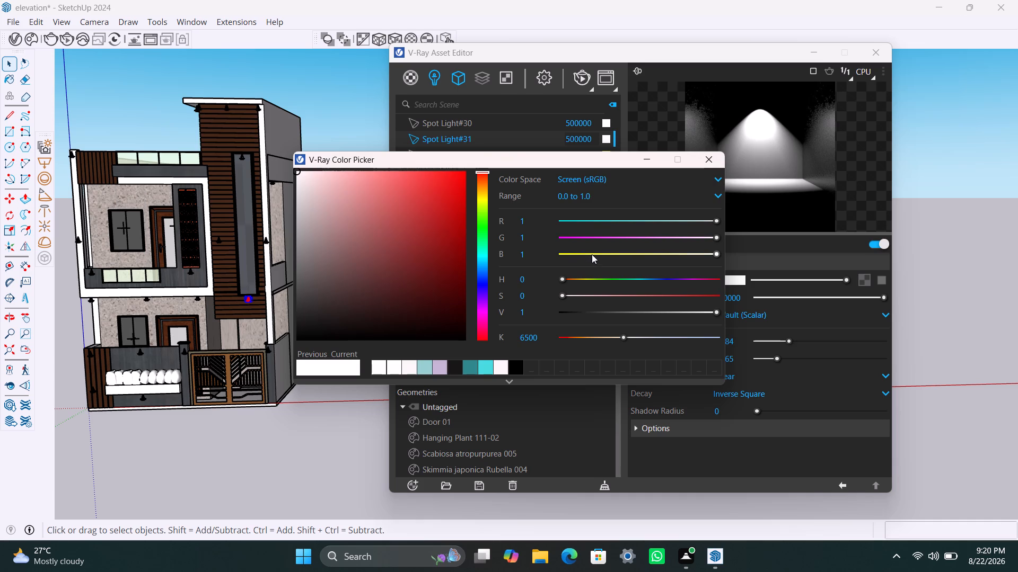
{"action": "left_click", "coordinate": [592, 253]}
{"action": "left_click", "coordinate": [648, 155]}
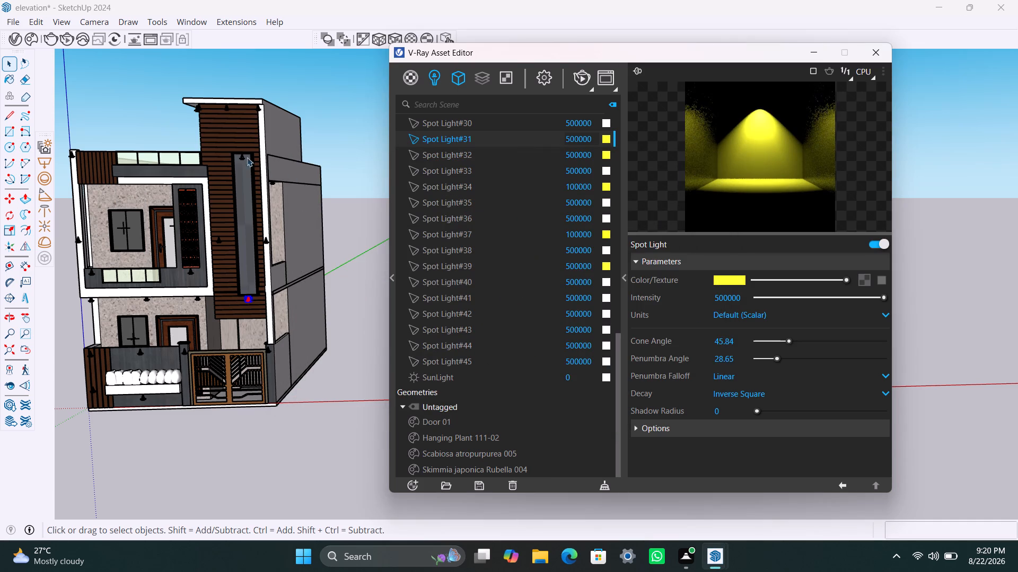
Change the colour of the spotlight atop the tower's tall dark panel (Spot Light#38) to yellow by lowering its blue value to 0.178.
{"action": "left_click", "coordinate": [242, 156]}
{"action": "left_click", "coordinate": [609, 250]}
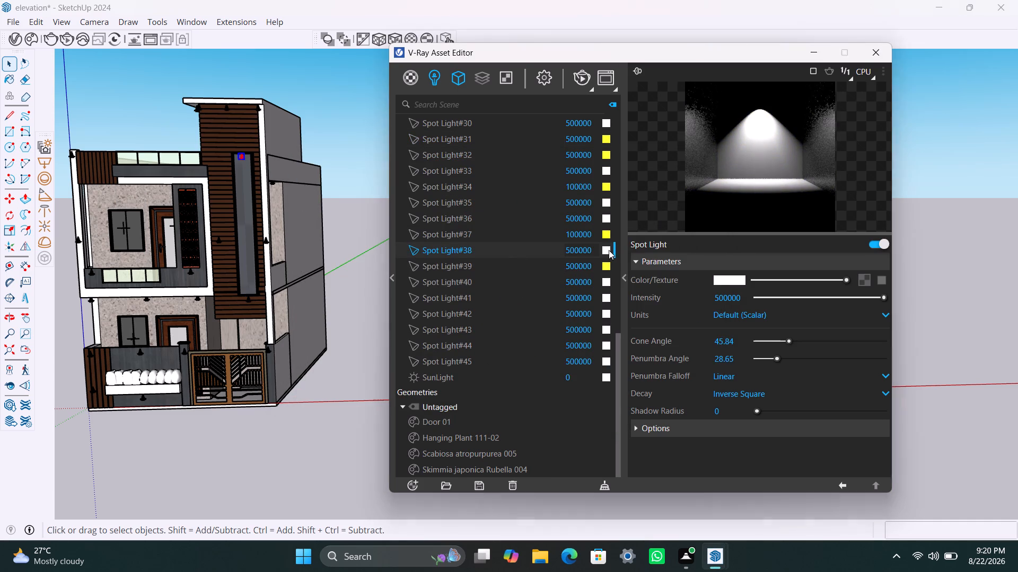
{"action": "left_click", "coordinate": [590, 252]}
{"action": "left_click", "coordinate": [645, 156]}
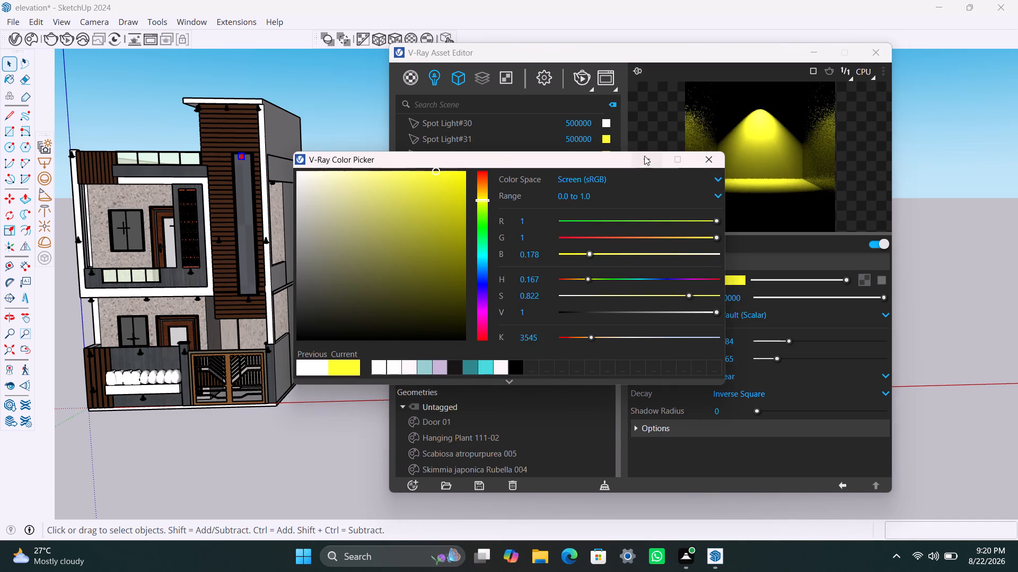
Check the colour and intensity settings of the spotlights on the tower, balcony frame, boundary wall and gate posts.
{"action": "left_click", "coordinate": [215, 242]}
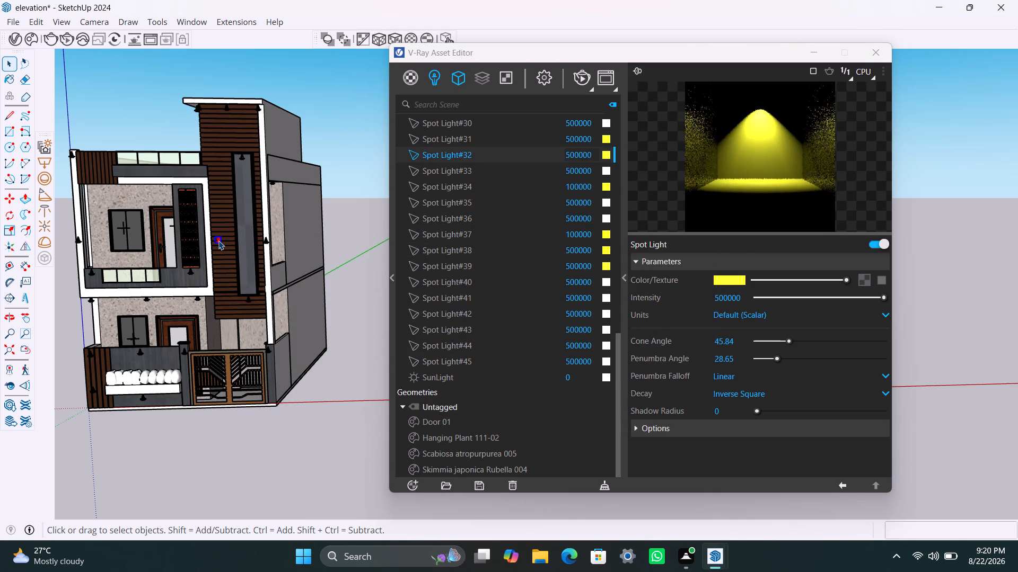
{"action": "left_click", "coordinate": [268, 242]}
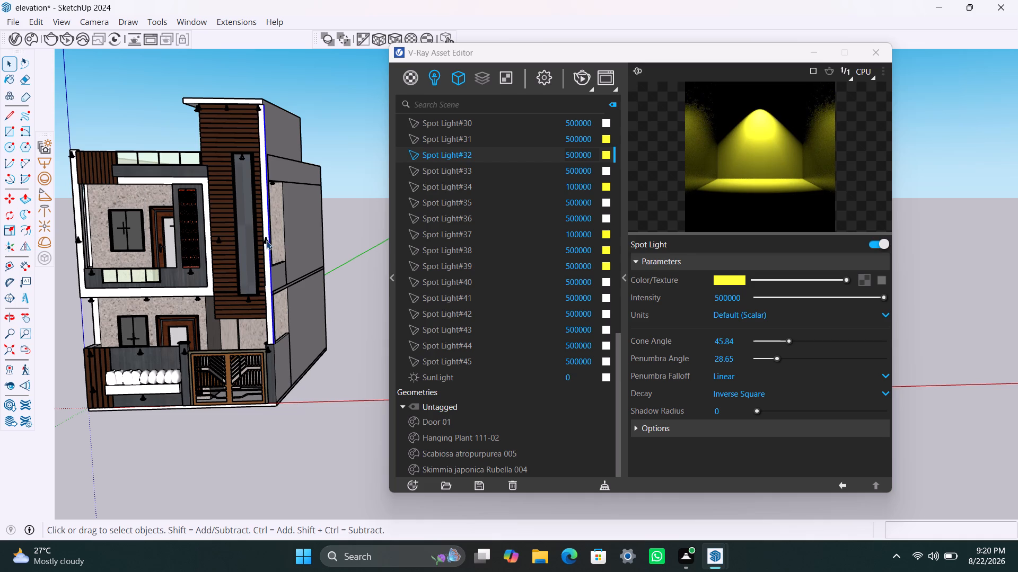
{"action": "left_click", "coordinate": [77, 239]}
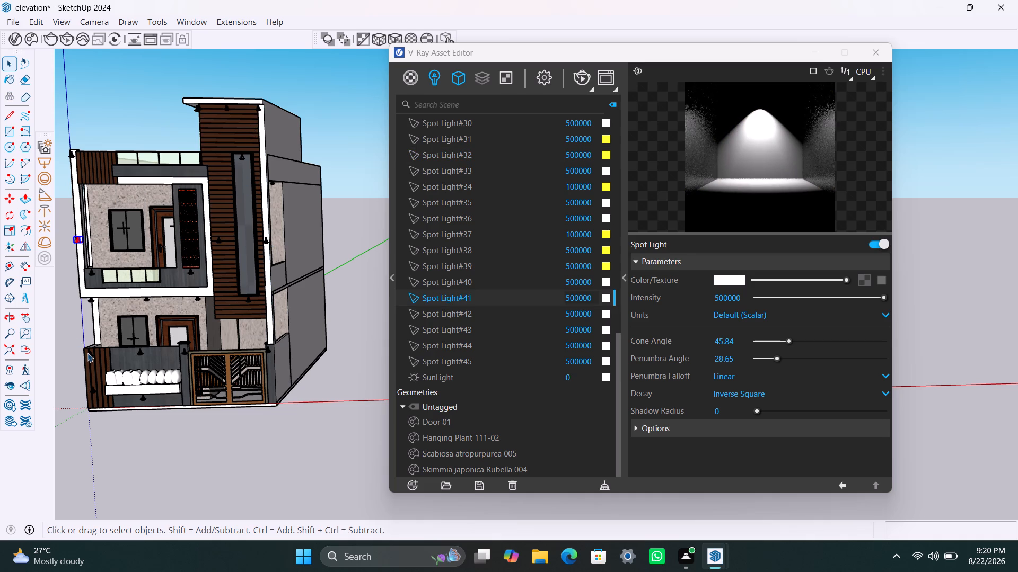
{"action": "left_click", "coordinate": [87, 353]}
{"action": "left_click", "coordinate": [92, 355]}
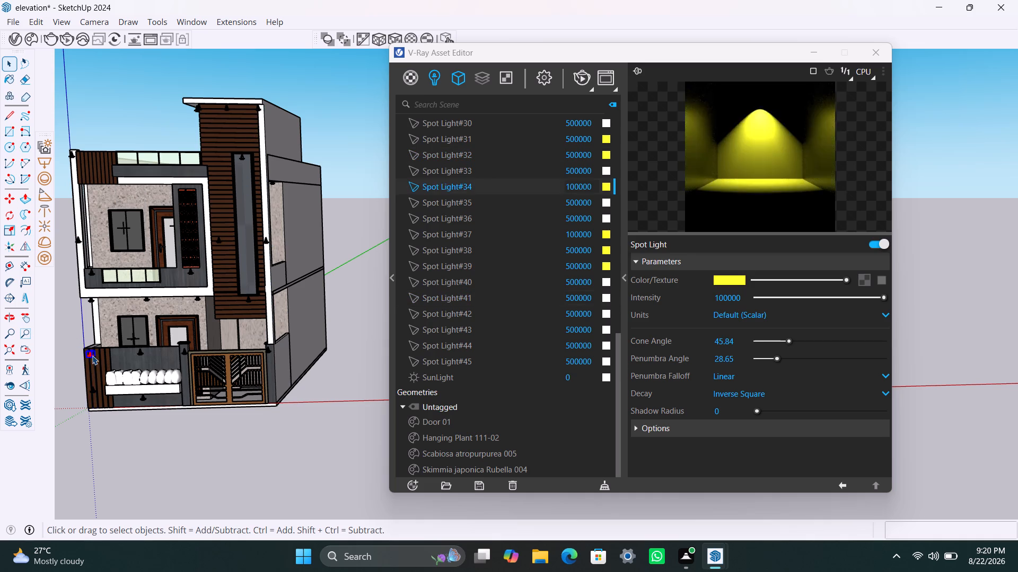
{"action": "left_click", "coordinate": [91, 389]}
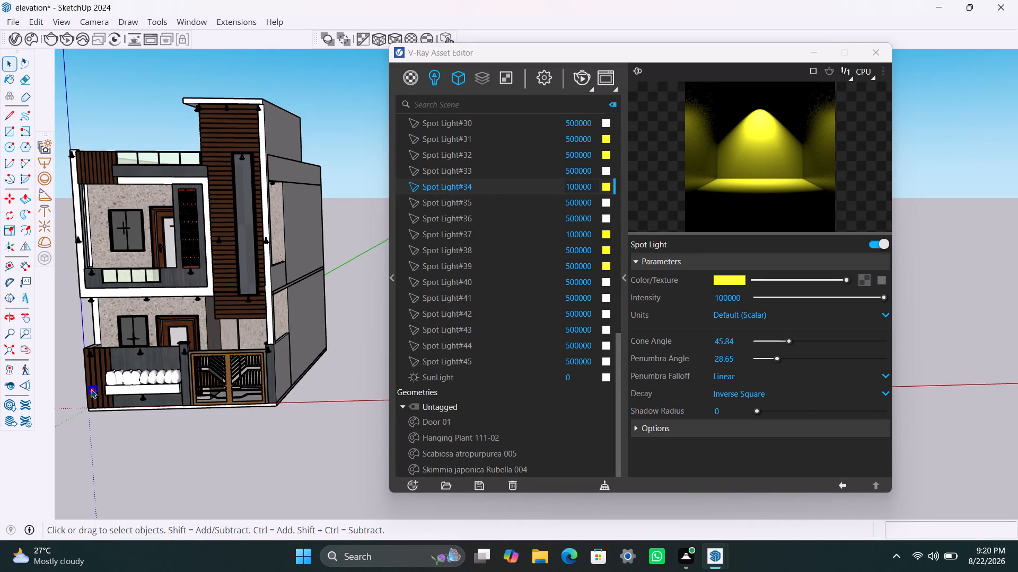
{"action": "left_click", "coordinate": [143, 397]}
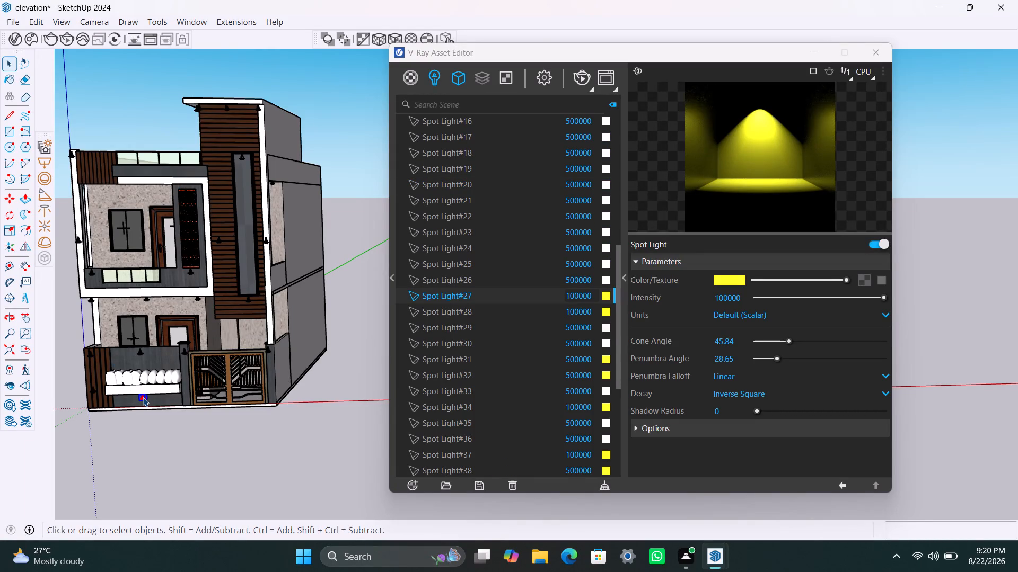
{"action": "left_click", "coordinate": [144, 350]}
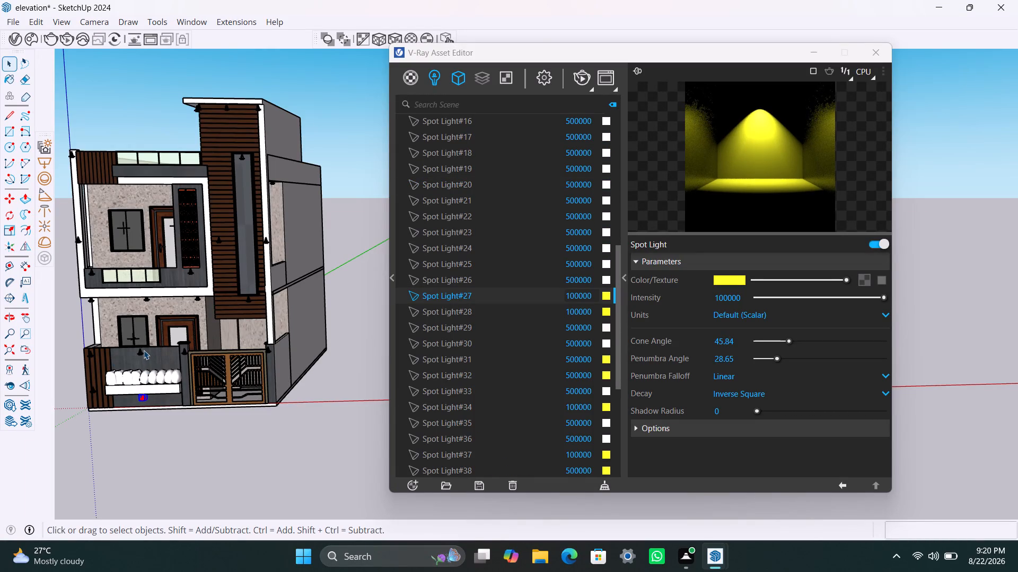
{"action": "left_click", "coordinate": [141, 356]}
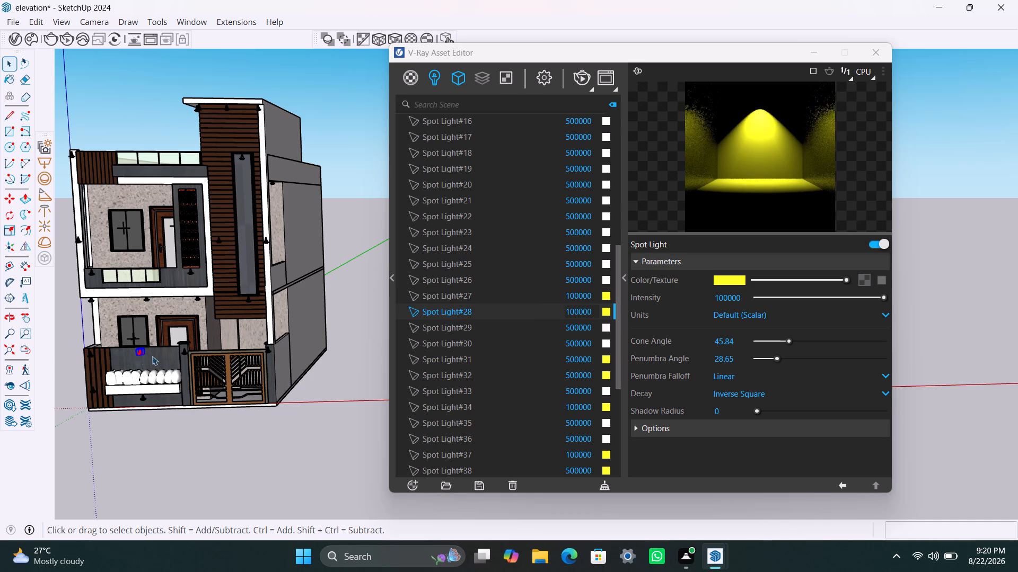
{"action": "left_click", "coordinate": [186, 353]}
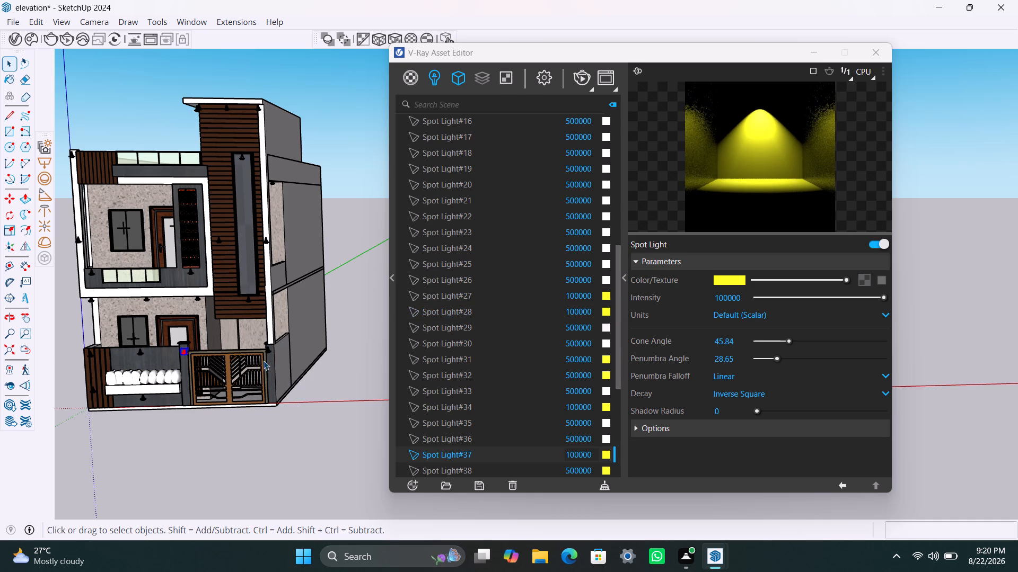
{"action": "left_click", "coordinate": [268, 352]}
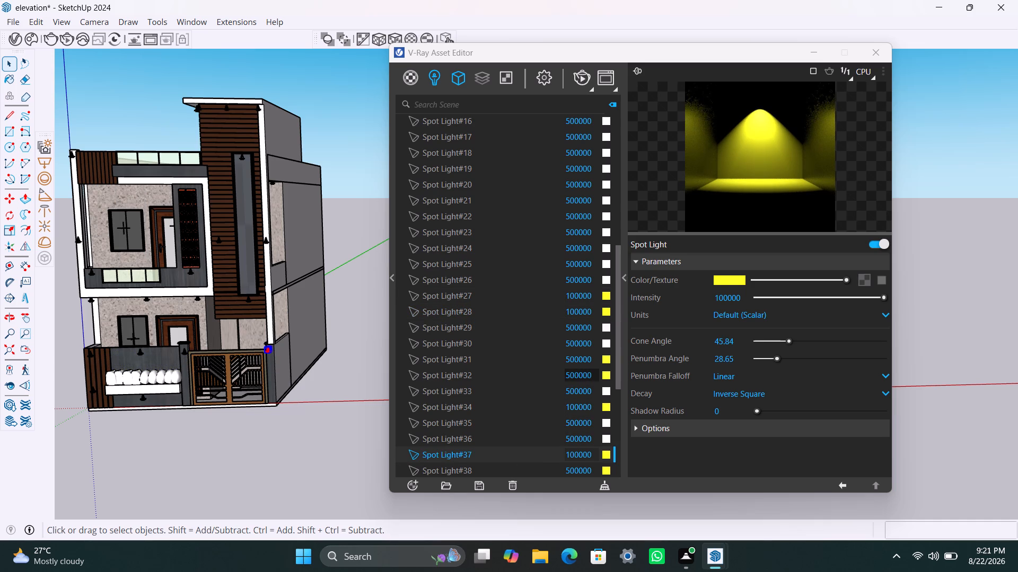
Set the intensity of Spot Light#32 and Spot Light#31 to 100000.
{"action": "left_click_drag", "start_coordinate": [569, 372], "coordinate": [555, 371]}
{"action": "key", "text": "1"}
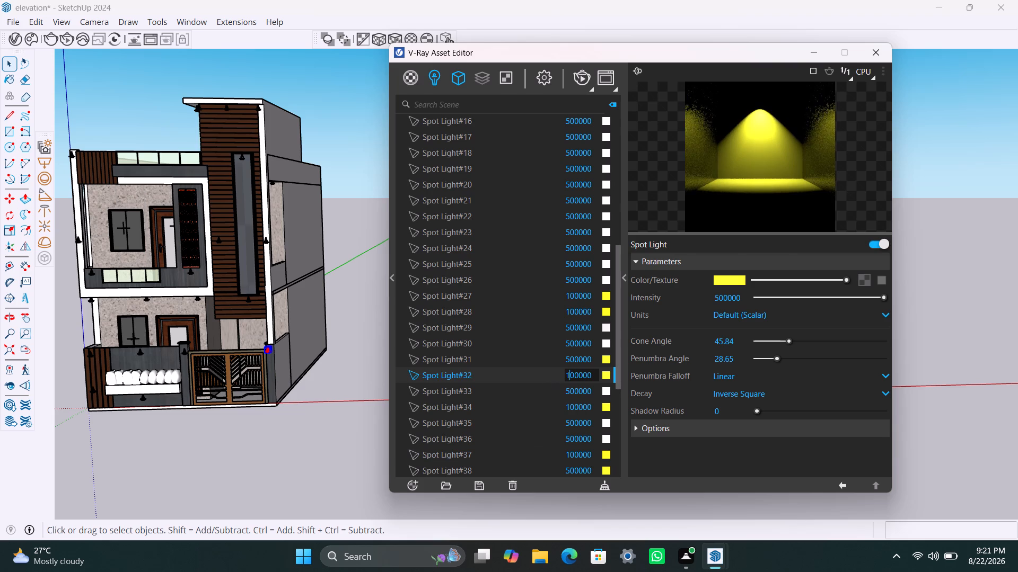
{"action": "left_click_drag", "start_coordinate": [572, 358], "coordinate": [562, 360]}
{"action": "key", "text": "1"}
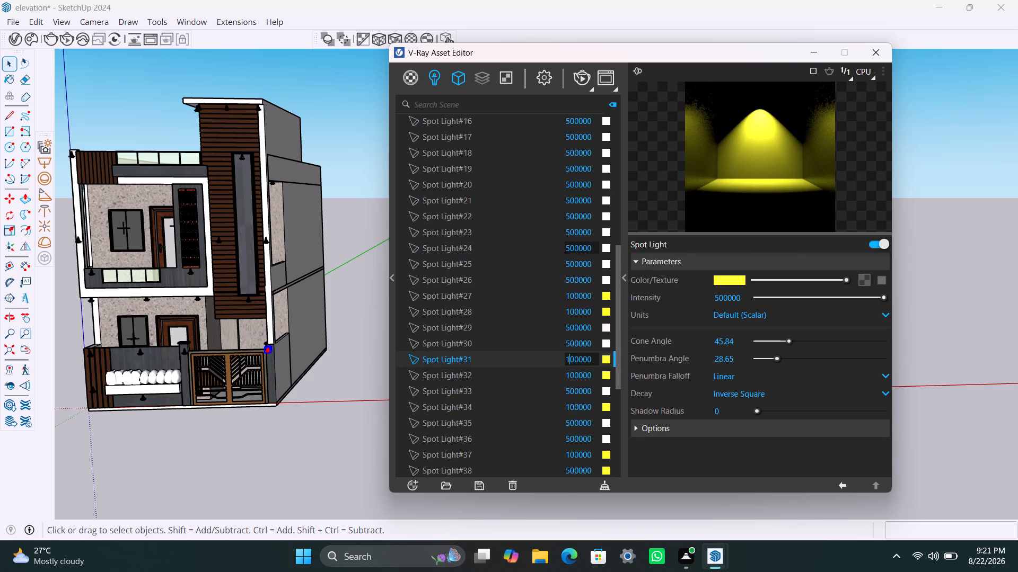
Set the intensity of Spot Light#38 and Spot Light#39 to 100000.
{"action": "scroll", "coordinate": [578, 257], "scroll_direction": "up", "scroll_amount": 5}
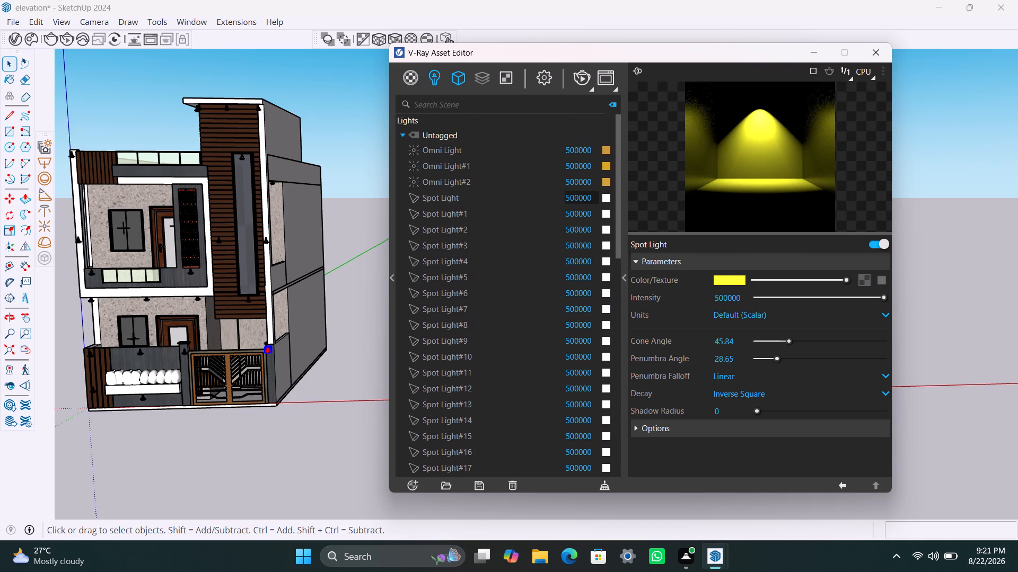
{"action": "scroll", "coordinate": [580, 294], "scroll_direction": "down", "scroll_amount": 7}
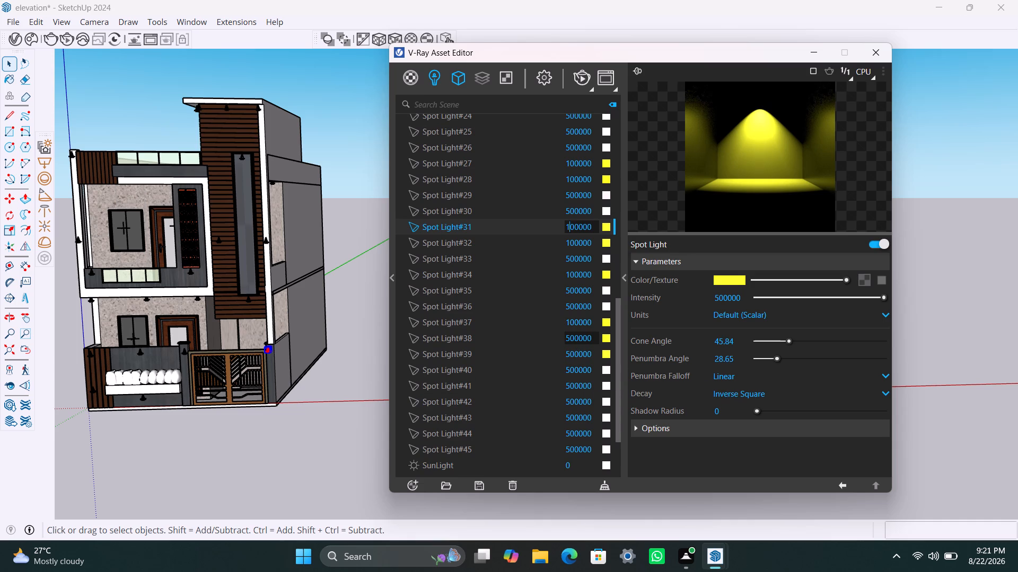
{"action": "left_click_drag", "start_coordinate": [570, 337], "coordinate": [564, 339]}
{"action": "key", "text": "1"}
{"action": "left_click_drag", "start_coordinate": [568, 354], "coordinate": [560, 354]}
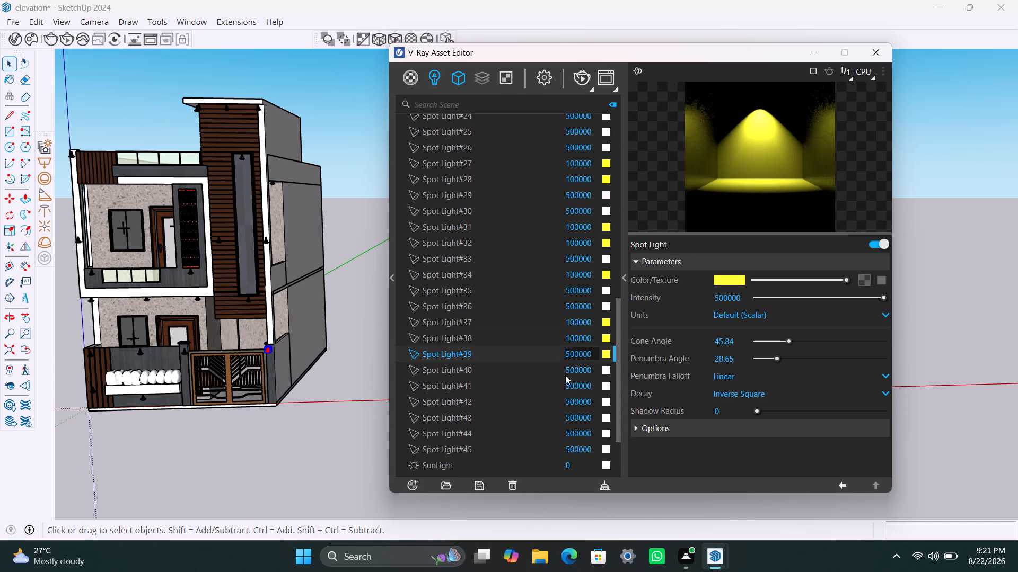
{"action": "key", "text": "1"}
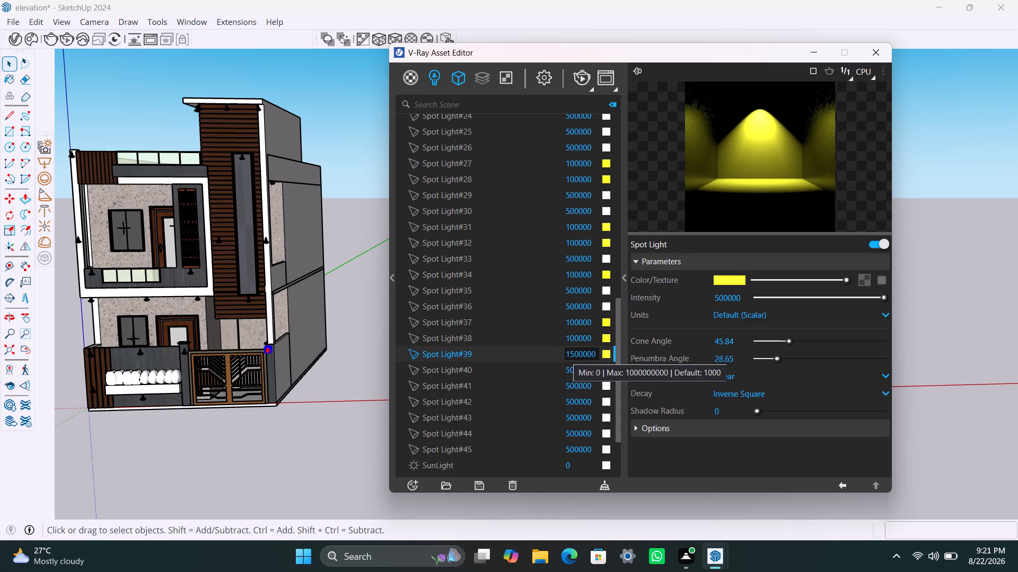
{"action": "key", "text": "ctrl+z"}
{"action": "left_click_drag", "start_coordinate": [571, 352], "coordinate": [564, 357]}
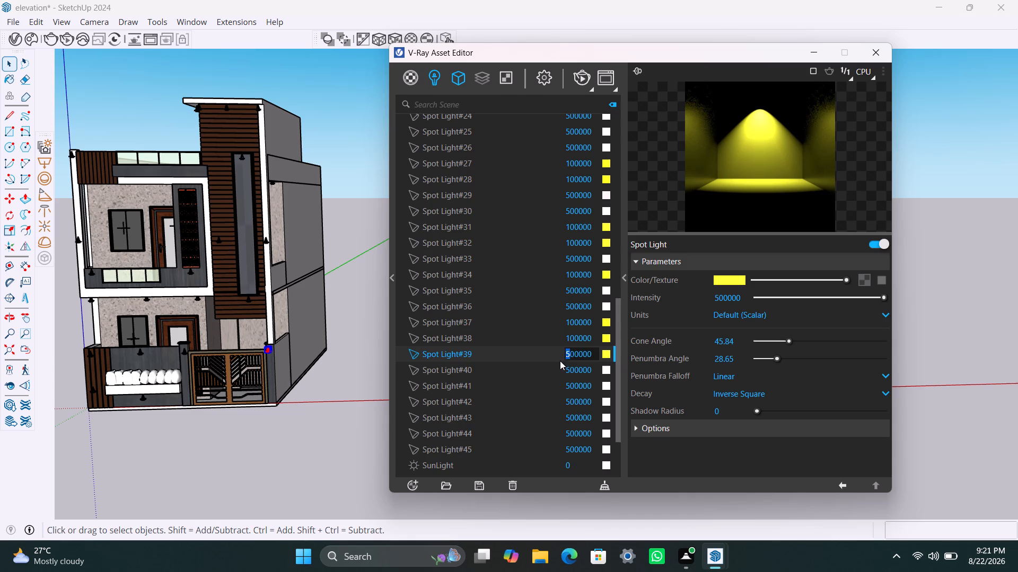
{"action": "key", "text": "1"}
{"action": "scroll", "coordinate": [568, 386], "scroll_direction": "down", "scroll_amount": 2}
{"action": "left_click", "coordinate": [529, 392]}
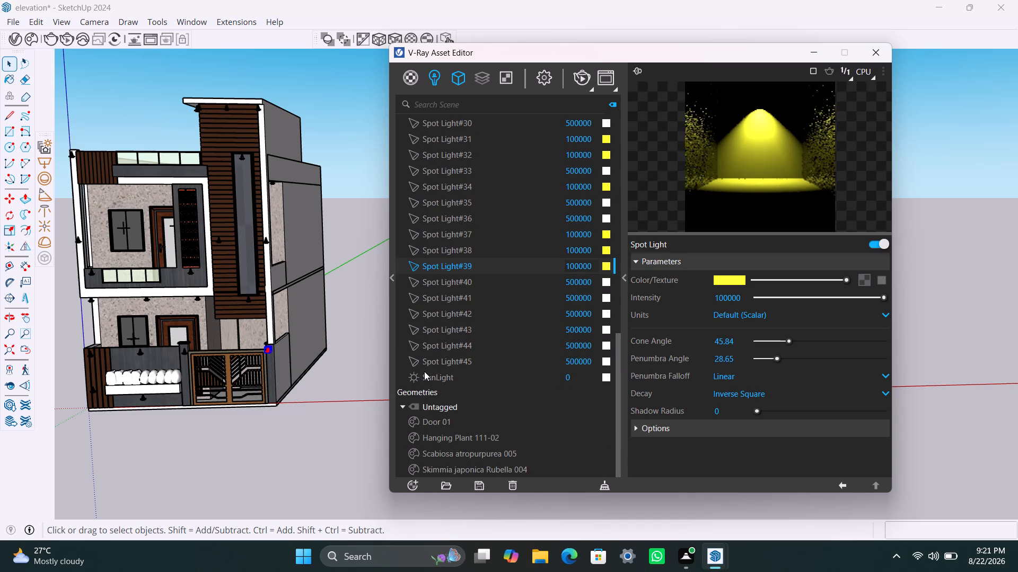
{"action": "left_click", "coordinate": [810, 58]}
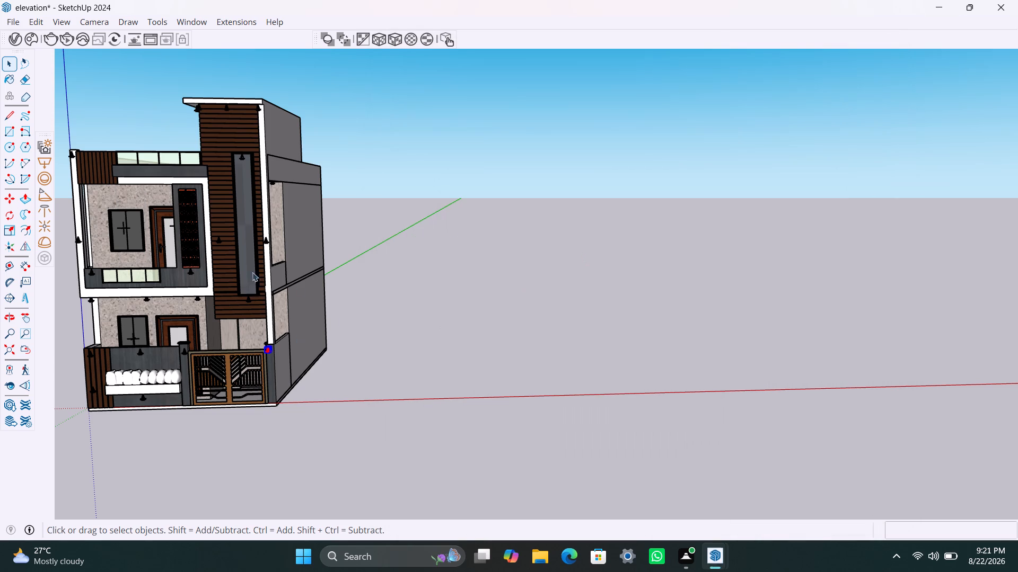
Run an interactive V-Ray render of the house's front elevation and inspect the spotlights up close.
{"action": "middle_click_drag", "start_coordinate": [373, 396], "coordinate": [563, 405], "text": "shift"}
{"action": "left_click", "coordinate": [563, 358]}
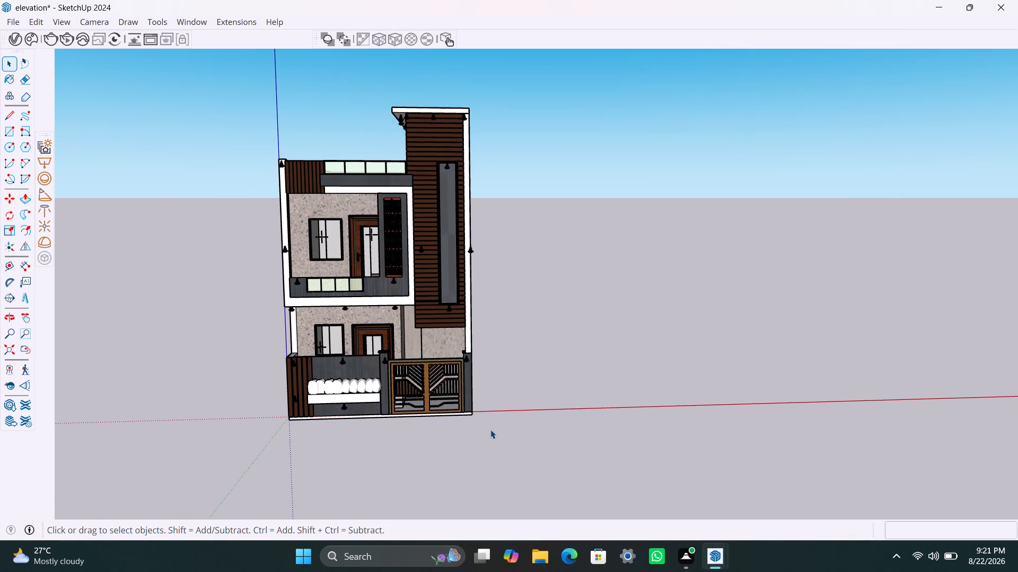
{"action": "scroll", "coordinate": [490, 430], "scroll_direction": "up", "scroll_amount": 2}
{"action": "middle_click_drag", "start_coordinate": [490, 430], "coordinate": [428, 453]}
{"action": "scroll", "coordinate": [452, 378], "scroll_direction": "down", "scroll_amount": 2}
{"action": "middle_click_drag", "start_coordinate": [467, 387], "coordinate": [482, 449], "text": "shift"}
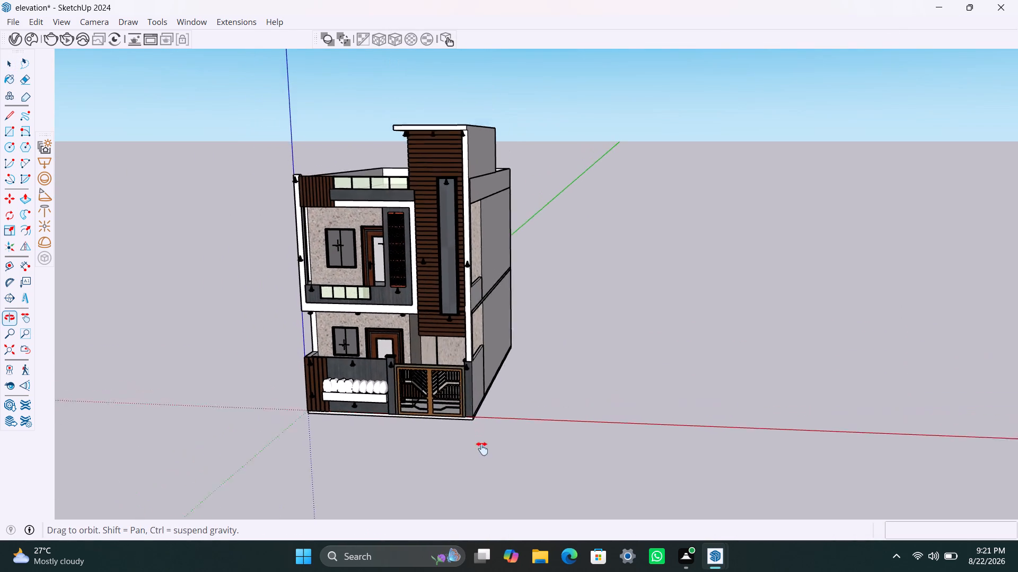
{"action": "middle_click_drag", "start_coordinate": [482, 449], "coordinate": [482, 453], "text": "shift"}
{"action": "scroll", "coordinate": [470, 413], "scroll_direction": "up", "scroll_amount": 2}
{"action": "middle_click", "coordinate": [472, 419]}
{"action": "scroll", "coordinate": [475, 417], "scroll_direction": "up", "scroll_amount": 2}
{"action": "middle_click_drag", "start_coordinate": [474, 415], "coordinate": [474, 415]}
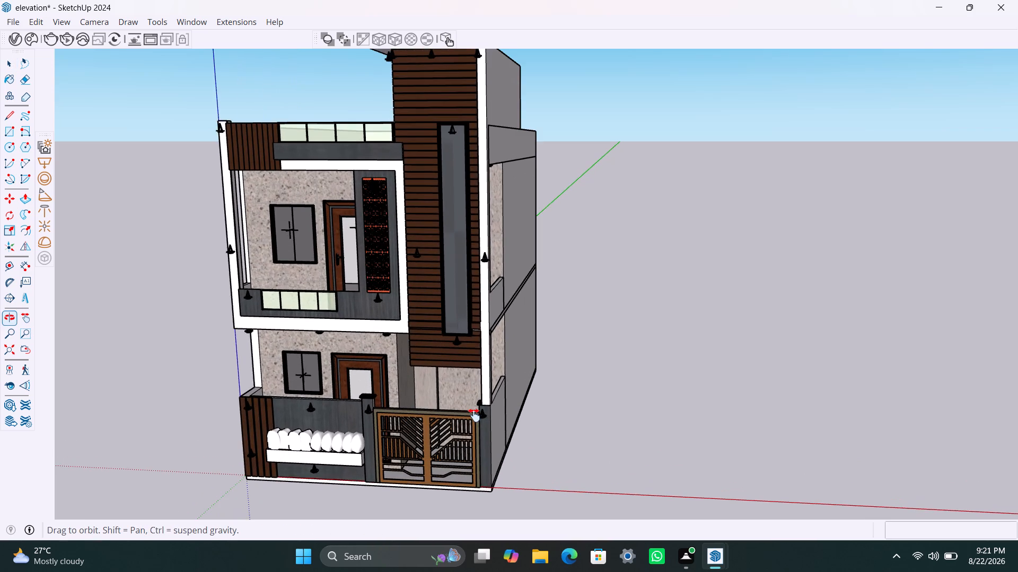
{"action": "middle_click_drag", "start_coordinate": [474, 415], "coordinate": [494, 435]}
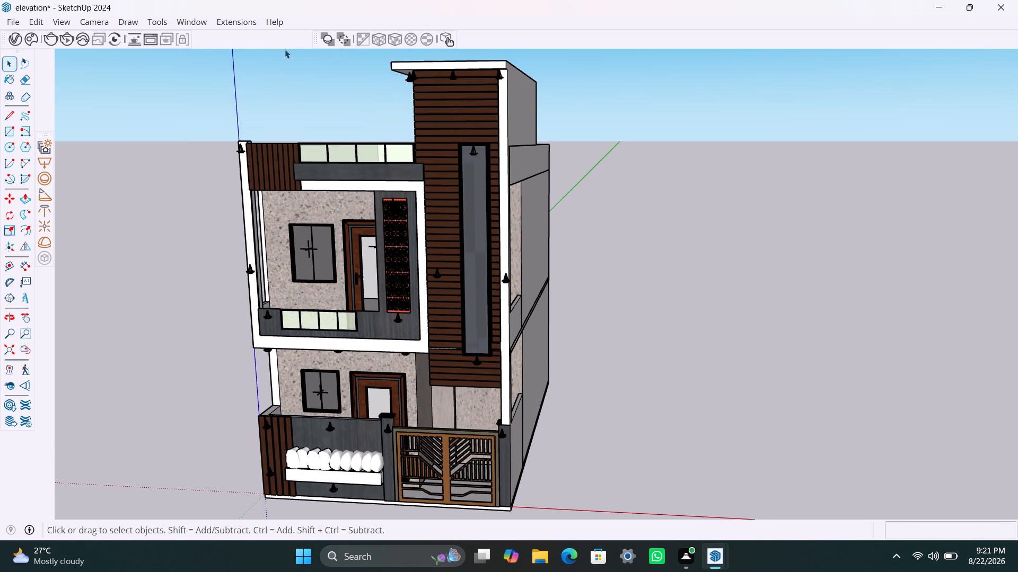
{"action": "left_click", "coordinate": [68, 38]}
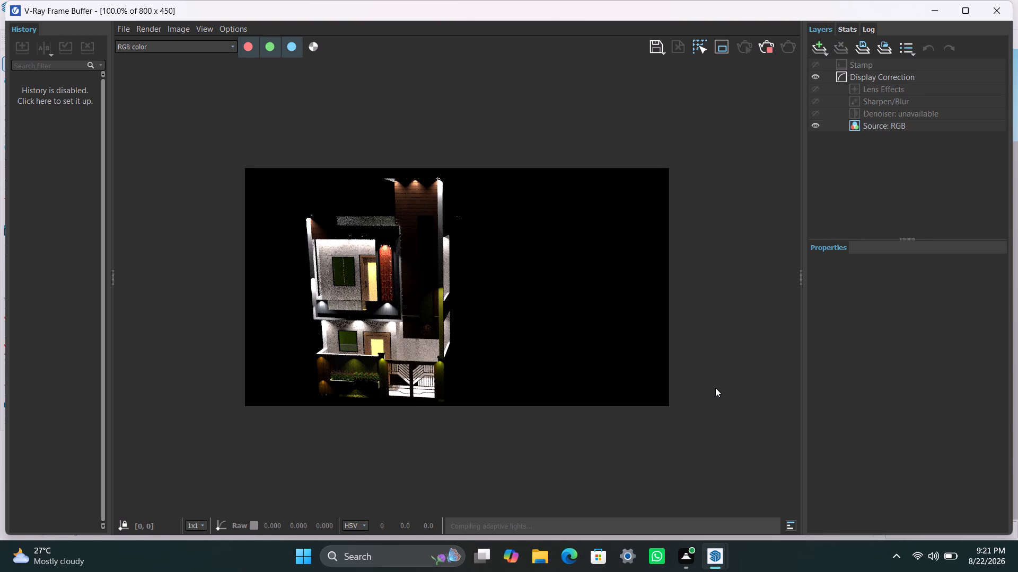
{"action": "scroll", "coordinate": [383, 368], "scroll_direction": "up", "scroll_amount": 1}
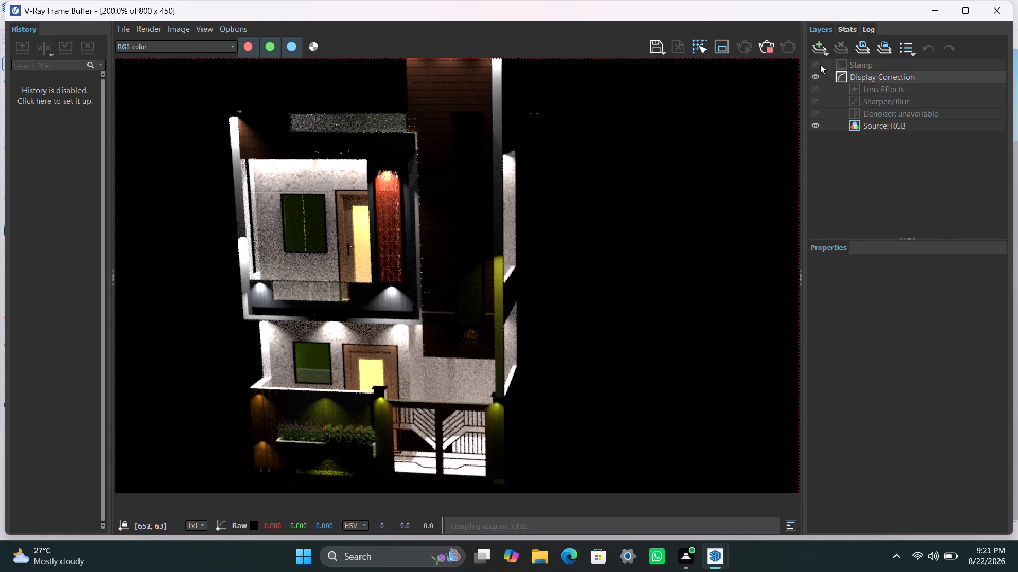
Stop the interactive render and put the frame buffer away to return to the model.
{"action": "left_click", "coordinate": [768, 49]}
{"action": "left_click", "coordinate": [941, 4]}
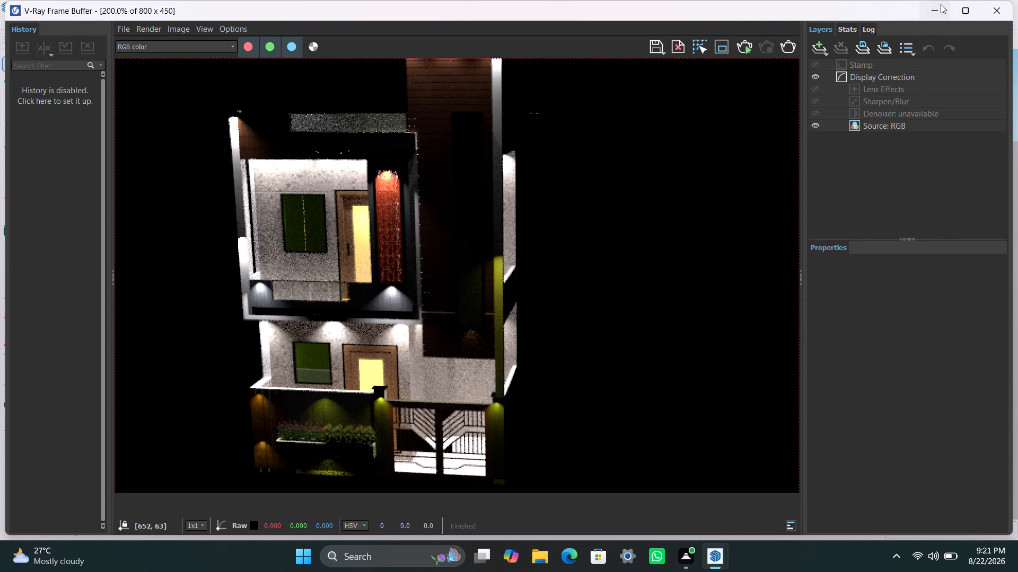
Recolour the spotlight on the gate post farthest from the boundary wall, Spot Light#37, to amber with a green value of 0.697.
{"action": "middle_click_drag", "start_coordinate": [421, 426], "coordinate": [487, 371]}
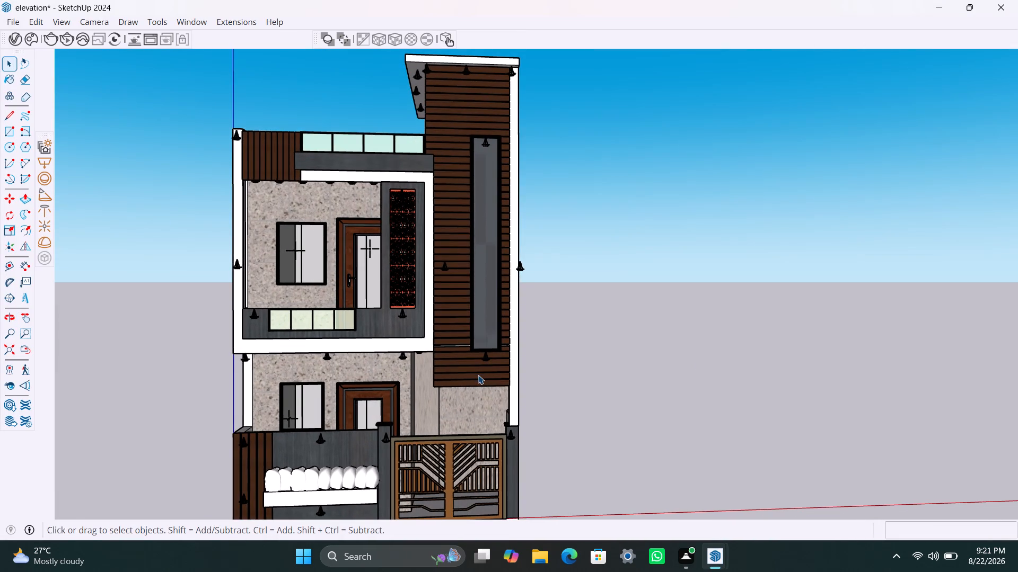
{"action": "scroll", "coordinate": [478, 375], "scroll_direction": "down", "scroll_amount": 1}
{"action": "middle_click", "coordinate": [480, 388]}
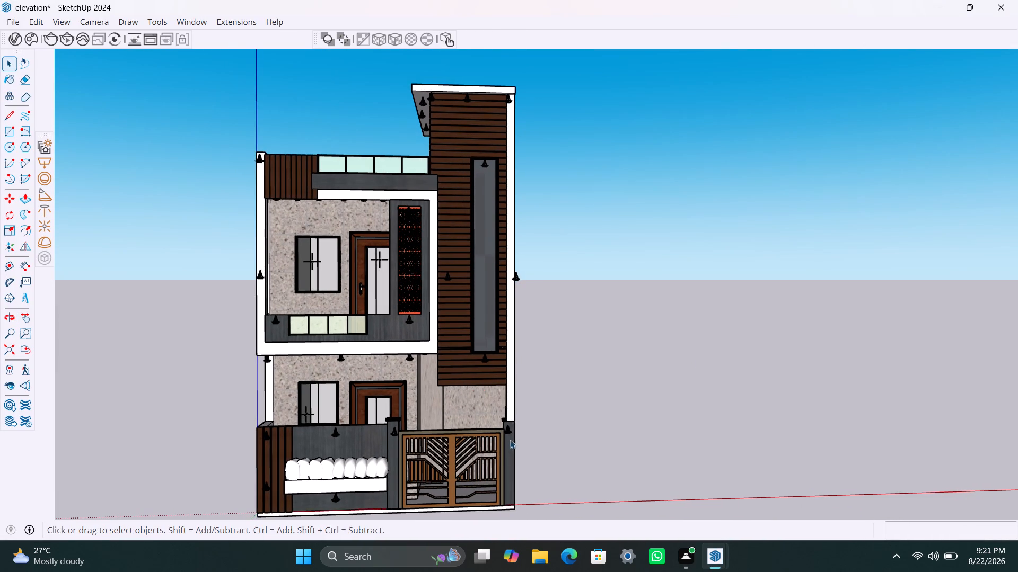
{"action": "left_click", "coordinate": [508, 434]}
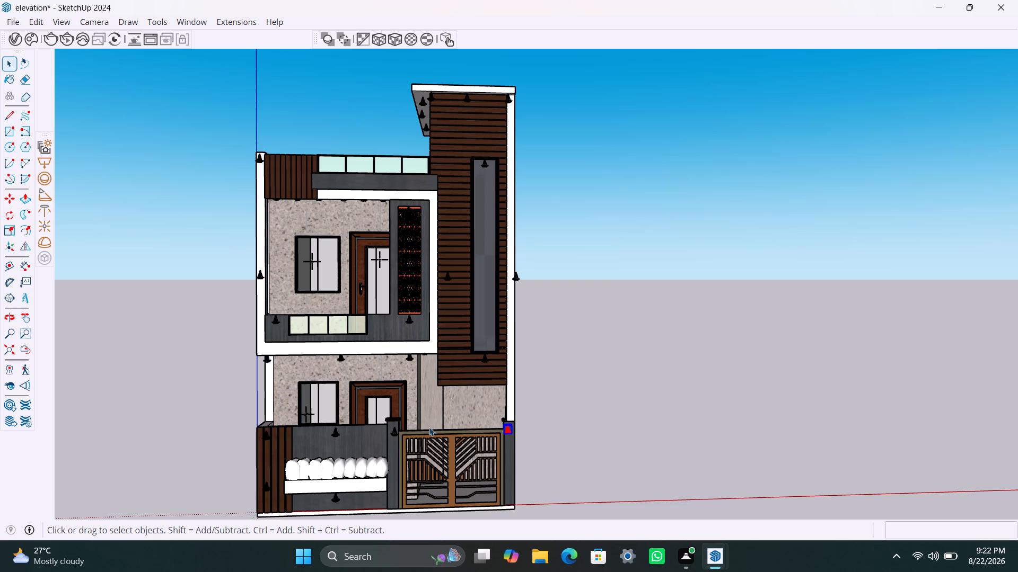
{"action": "left_click", "coordinate": [15, 38]}
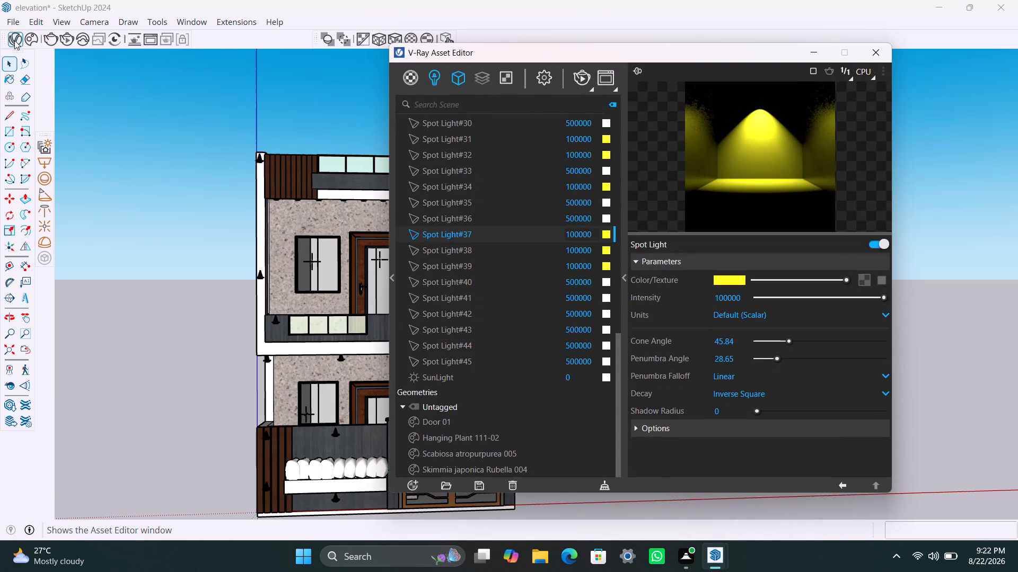
{"action": "left_click", "coordinate": [735, 283]}
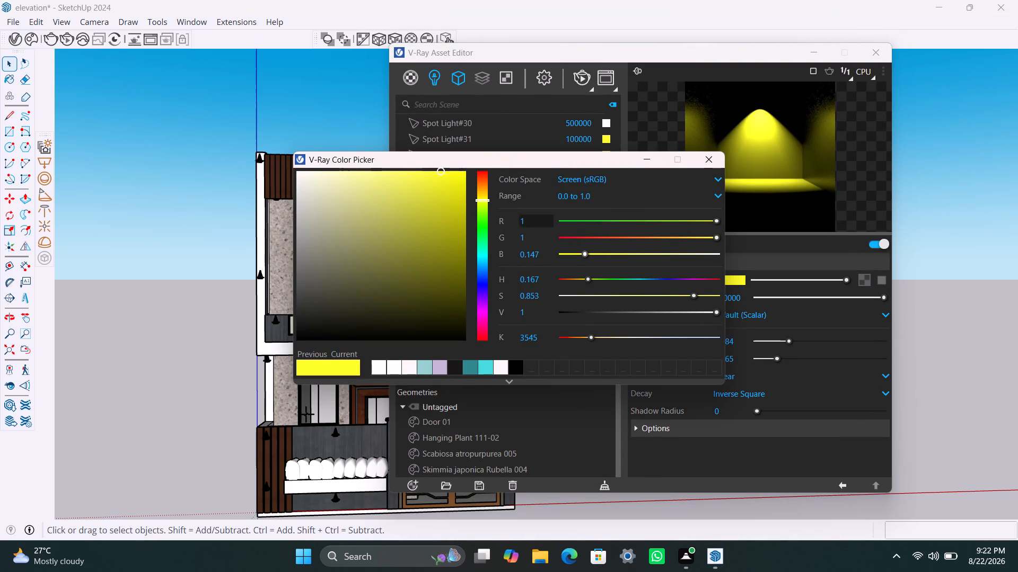
{"action": "left_click", "coordinate": [648, 238]}
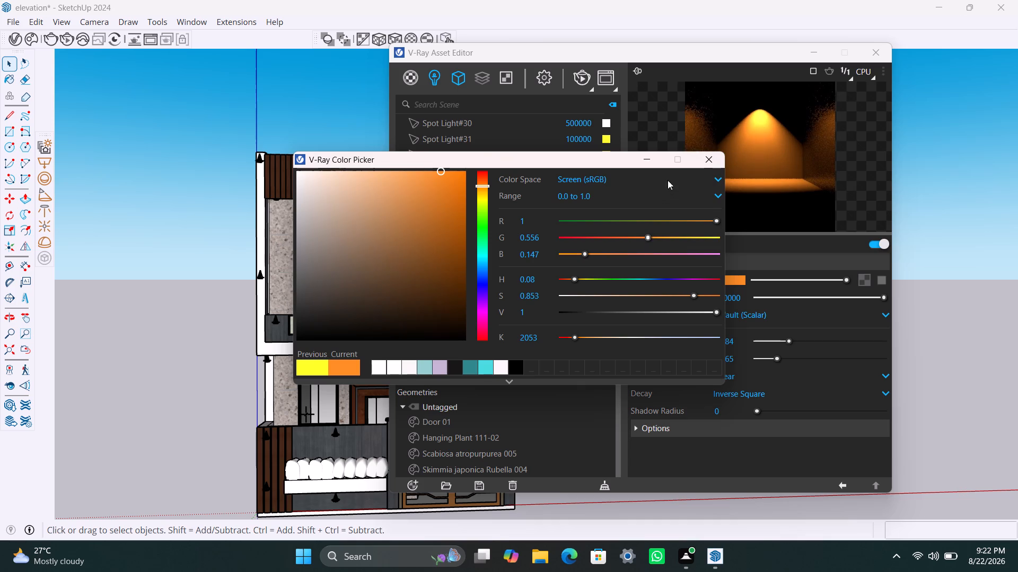
{"action": "left_click", "coordinate": [661, 235]}
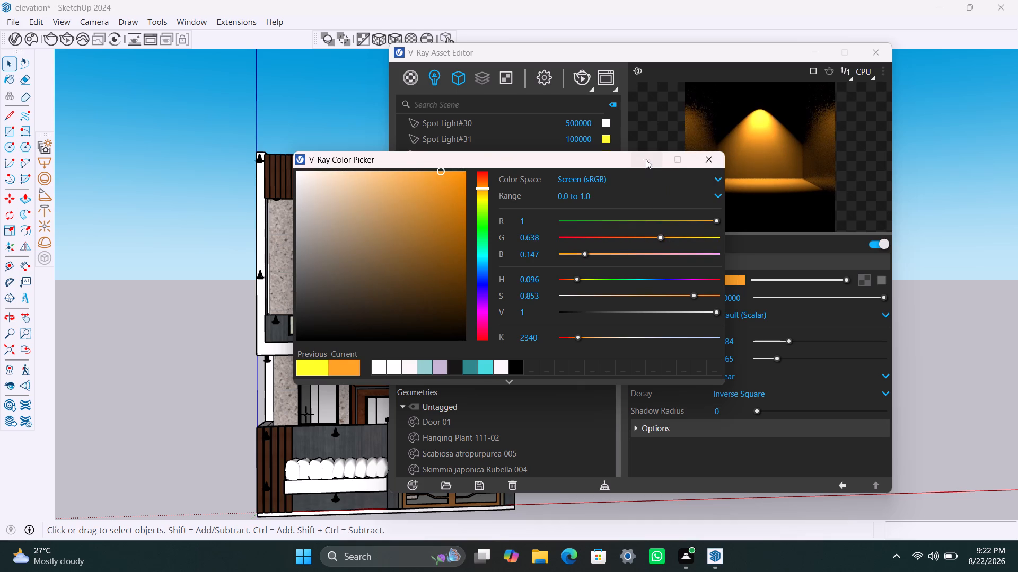
{"action": "left_click", "coordinate": [670, 237]}
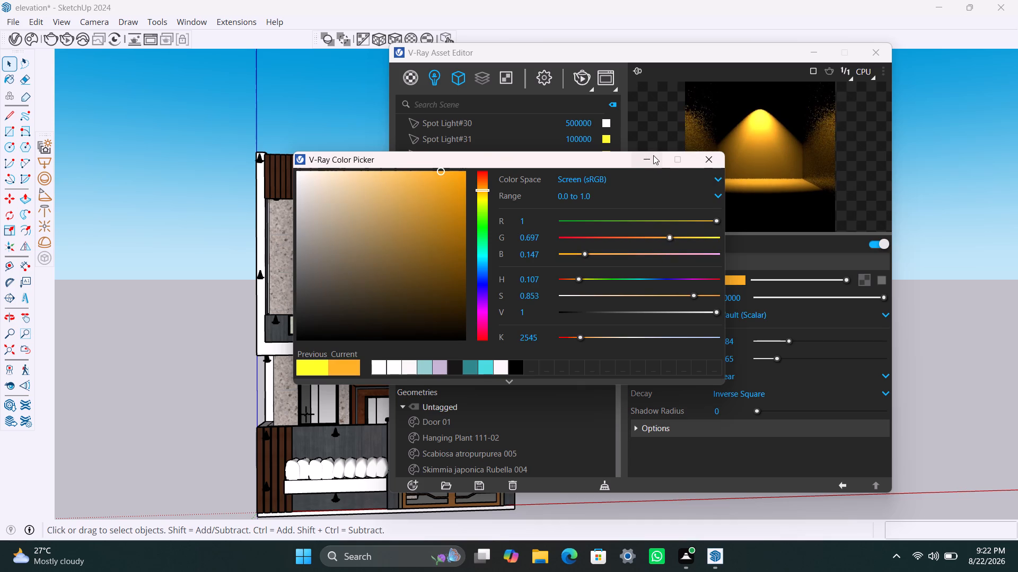
{"action": "left_click", "coordinate": [650, 158]}
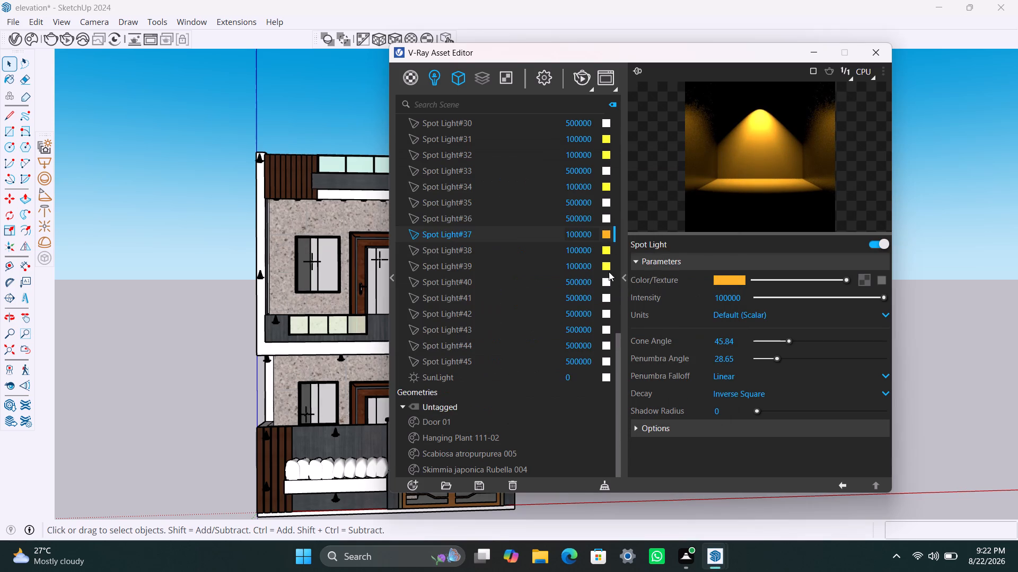
Recolour Spot Light#38 and Spot Light#39 orange with green values 0.583 and 0.607, and set Spot Light#37's green to 0.642.
{"action": "left_click", "coordinate": [607, 249]}
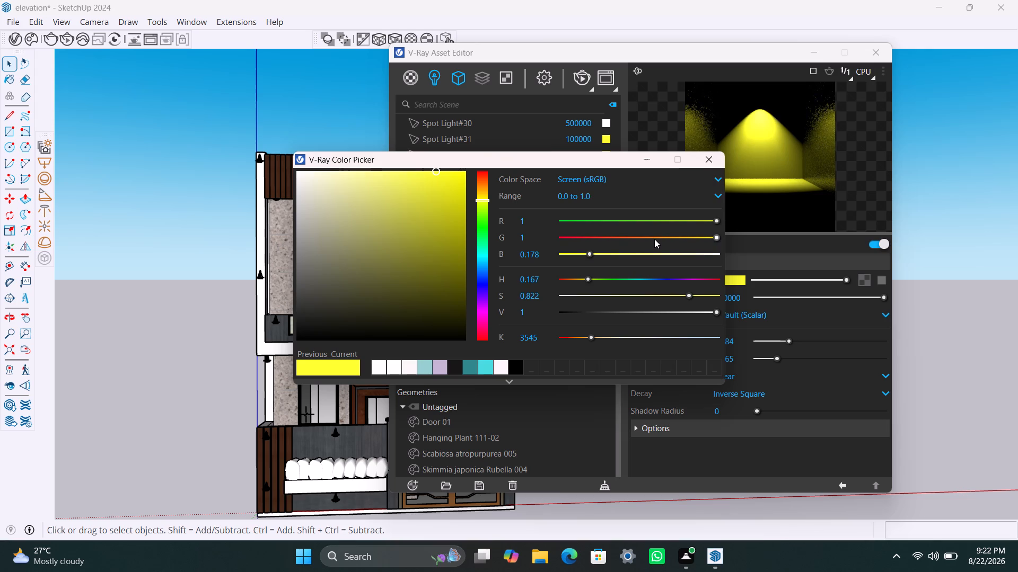
{"action": "left_click", "coordinate": [652, 237]}
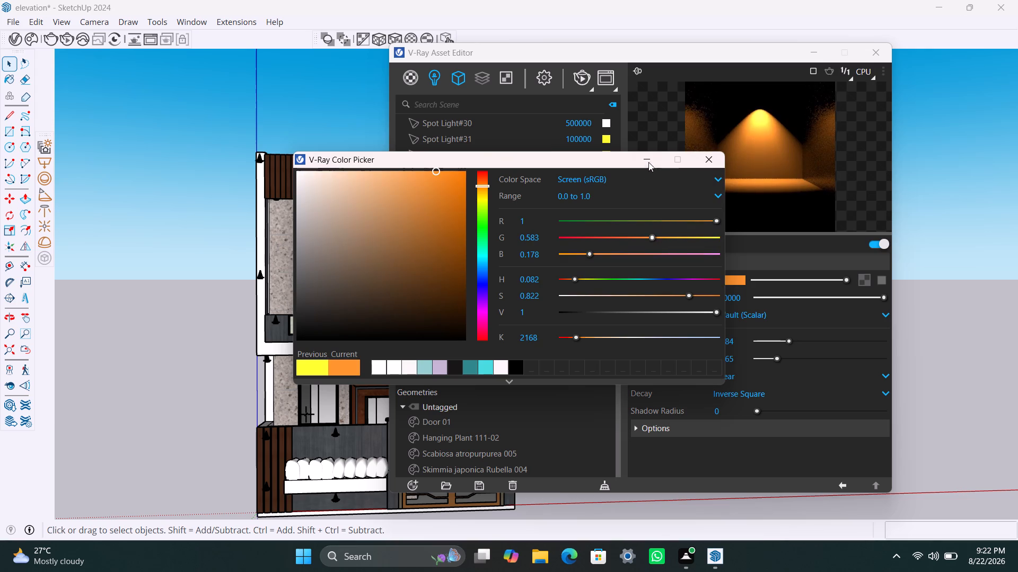
{"action": "left_click", "coordinate": [648, 160]}
{"action": "left_click", "coordinate": [608, 267]}
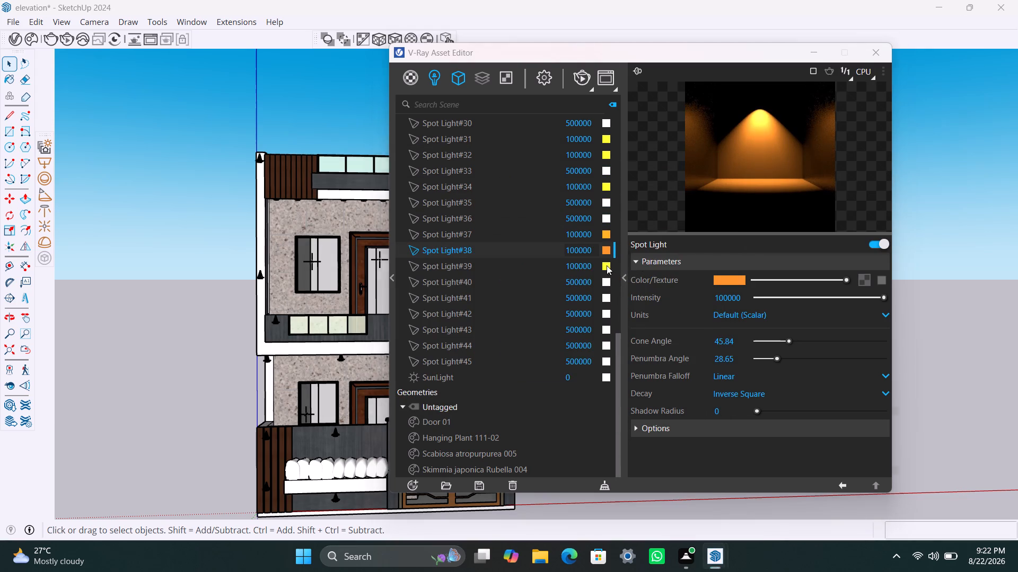
{"action": "left_click", "coordinate": [656, 237]}
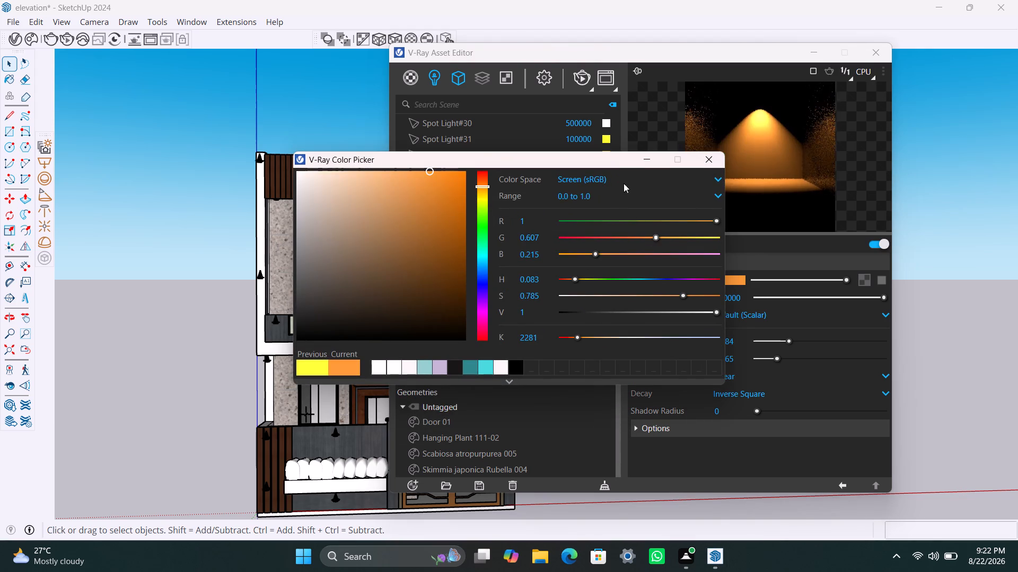
{"action": "left_click", "coordinate": [645, 159]}
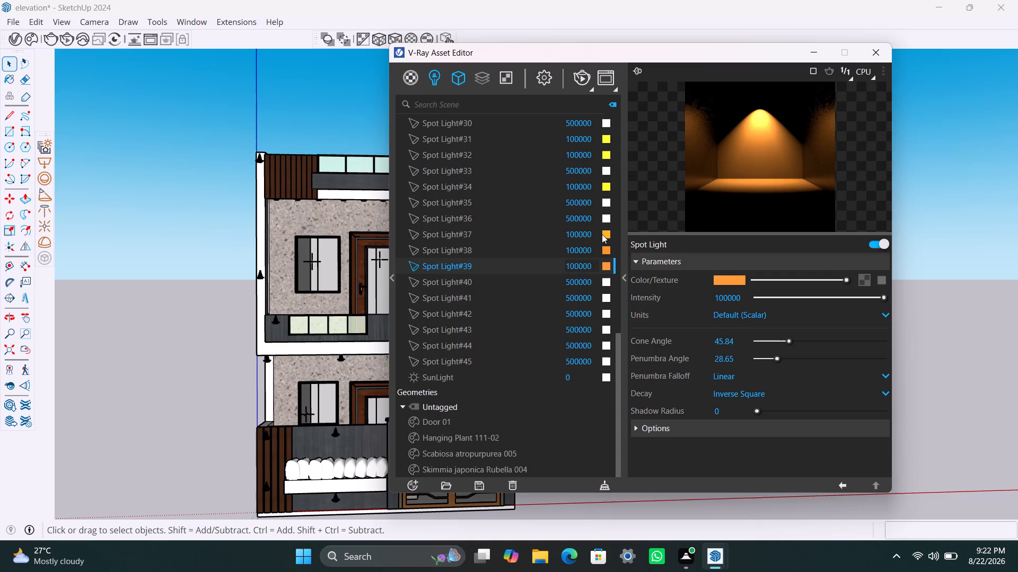
{"action": "left_click", "coordinate": [602, 234]}
{"action": "left_click", "coordinate": [661, 237]}
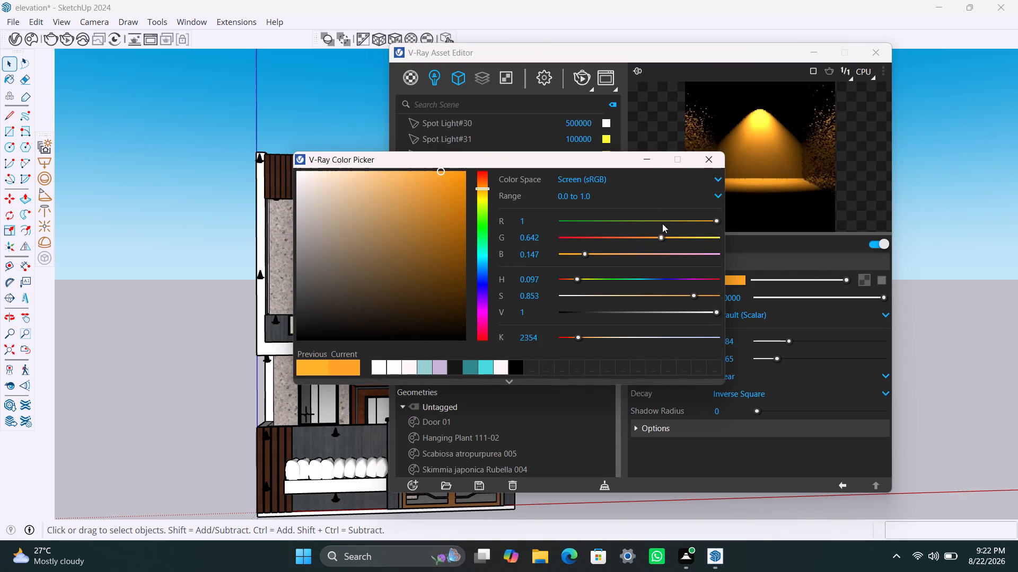
{"action": "left_click", "coordinate": [651, 163]}
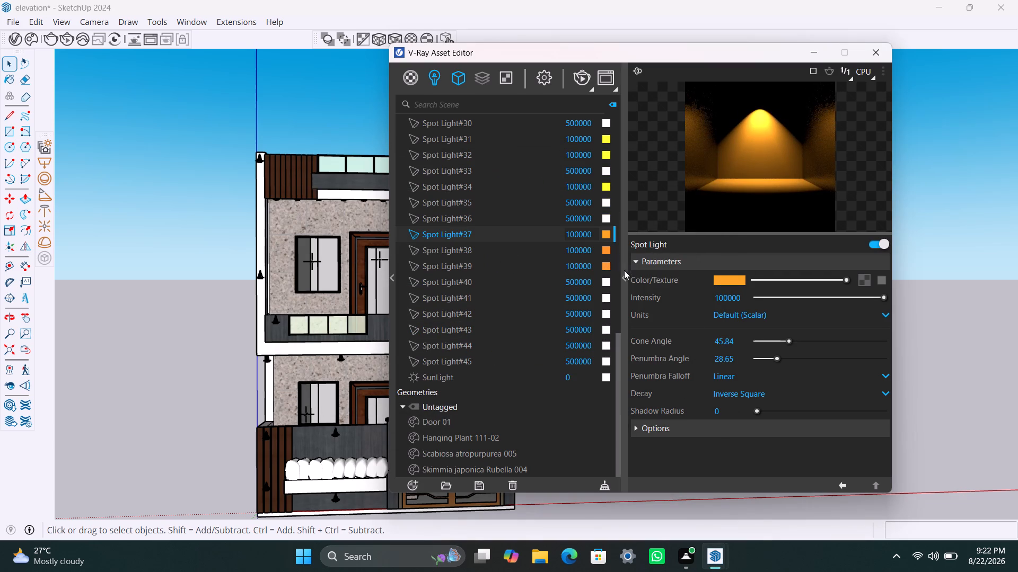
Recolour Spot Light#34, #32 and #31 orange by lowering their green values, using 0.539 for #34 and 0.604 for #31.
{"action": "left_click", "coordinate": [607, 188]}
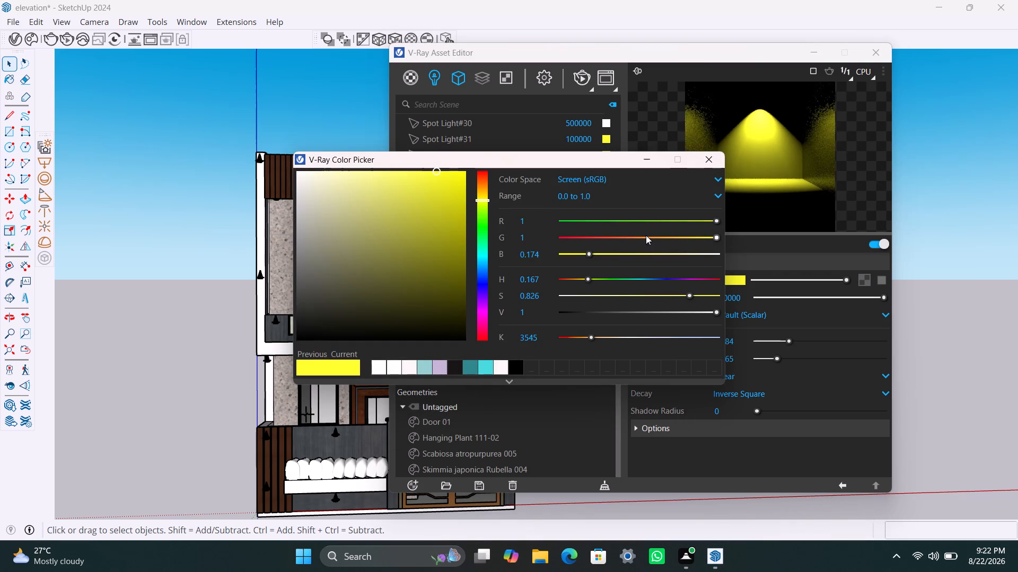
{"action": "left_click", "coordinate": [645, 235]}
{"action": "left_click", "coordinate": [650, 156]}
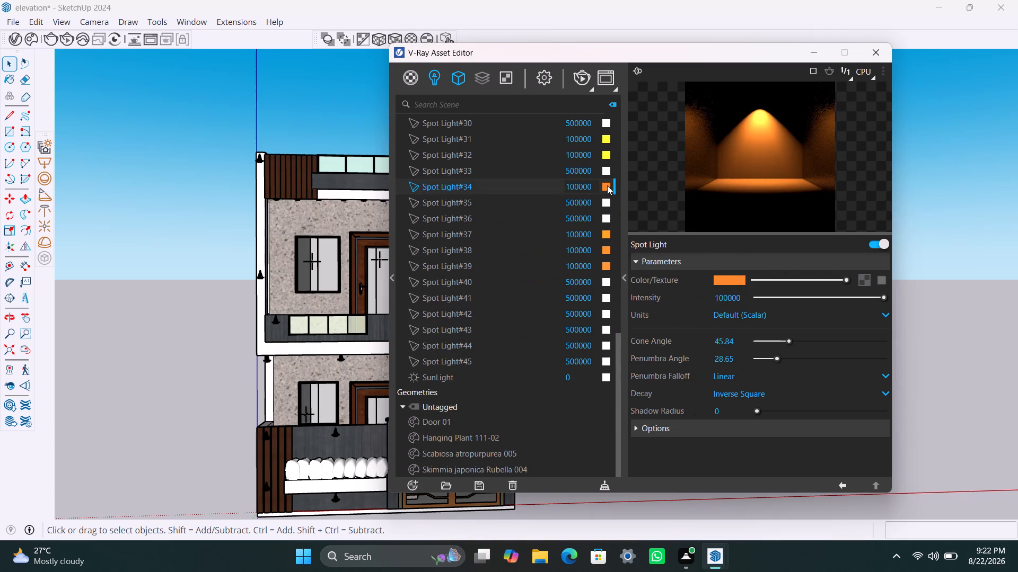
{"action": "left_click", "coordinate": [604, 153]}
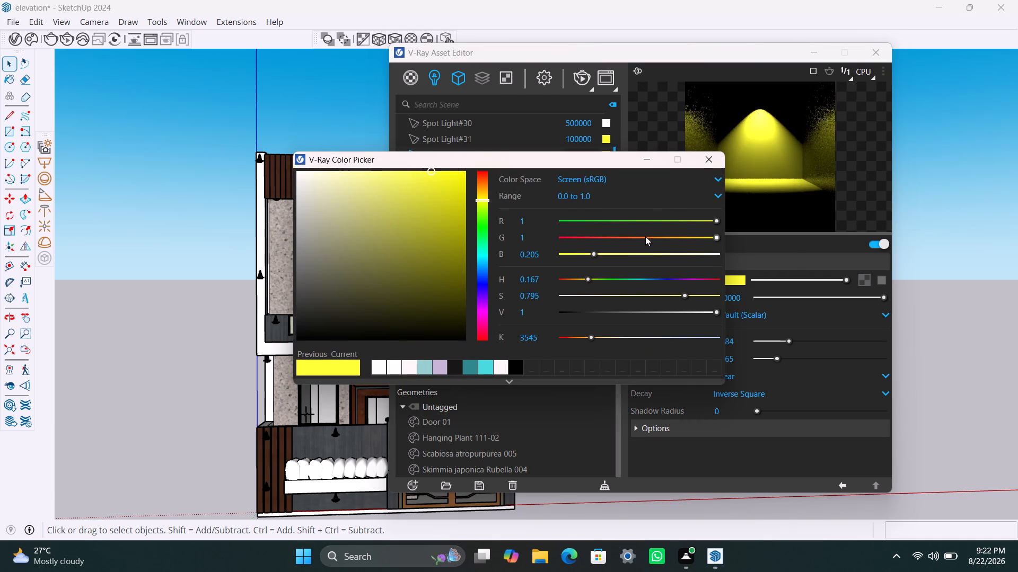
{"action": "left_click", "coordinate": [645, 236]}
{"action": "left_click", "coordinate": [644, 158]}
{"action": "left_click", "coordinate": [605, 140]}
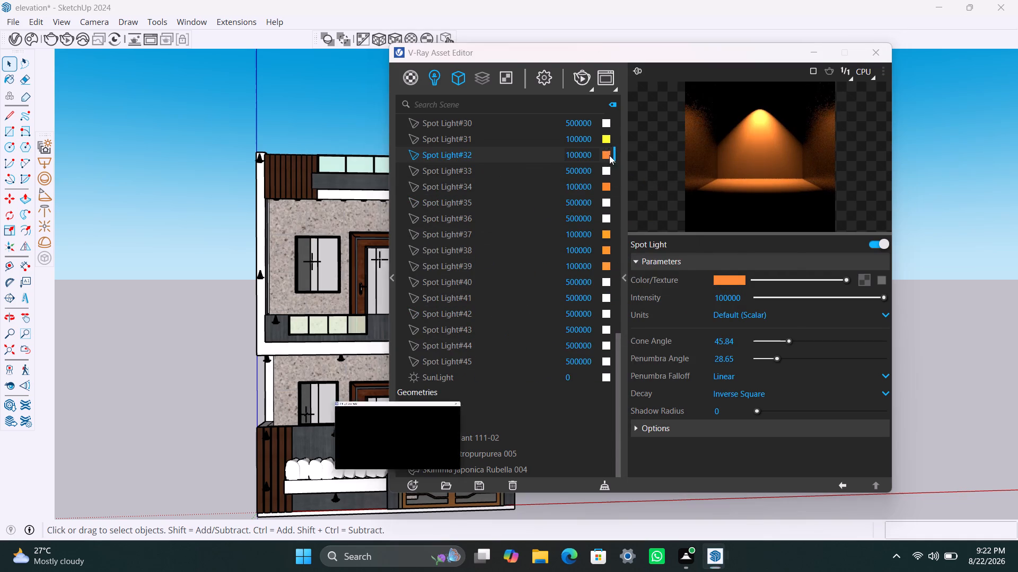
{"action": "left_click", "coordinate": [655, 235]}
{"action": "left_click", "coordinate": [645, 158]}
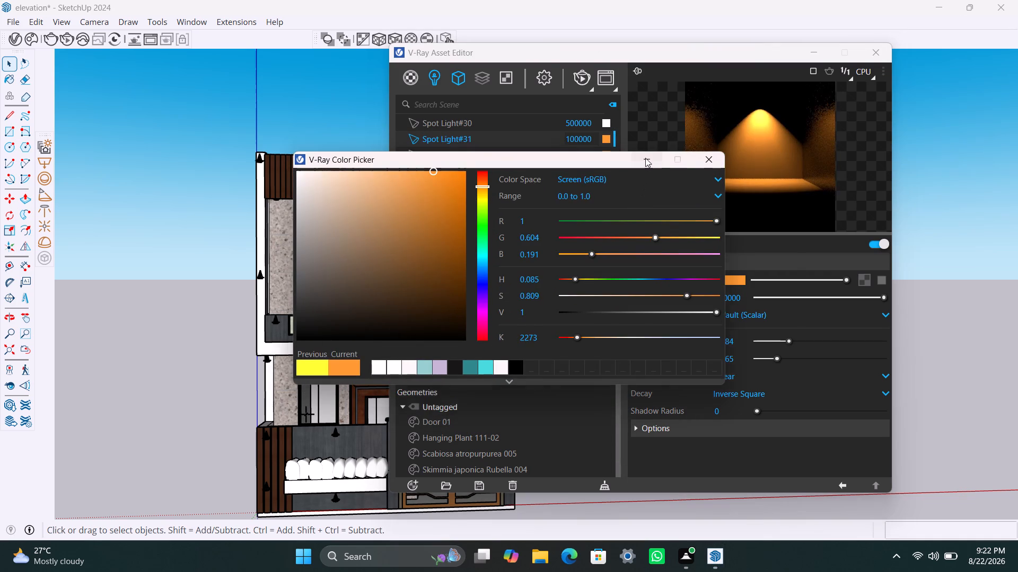
Set the green value of Spot Light#34 and Spot Light#32 to 0.611, and shift Spot Light#31 to a slightly yellower orange.
{"action": "left_click", "coordinate": [608, 184]}
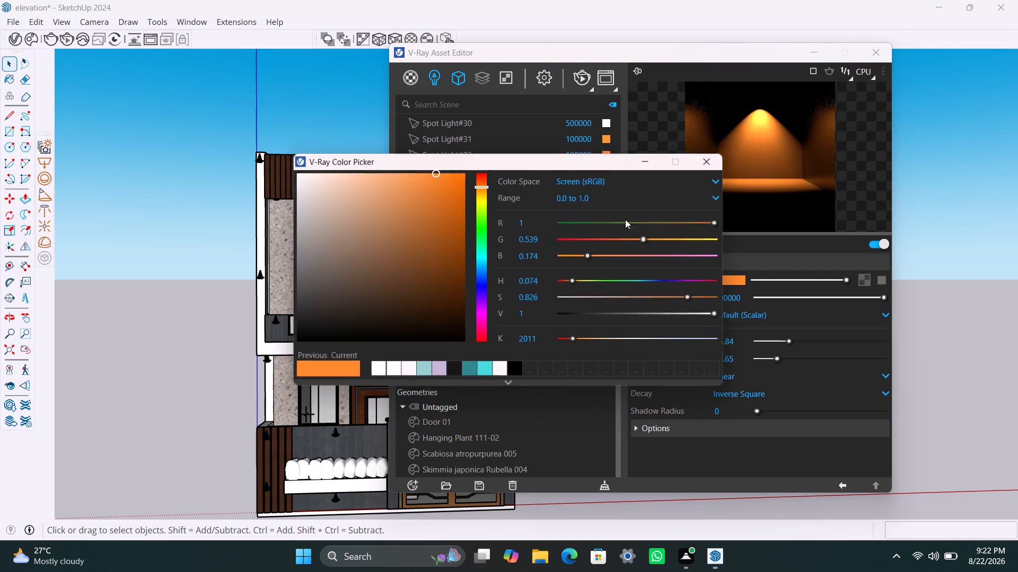
{"action": "left_click", "coordinate": [656, 236]}
{"action": "left_click", "coordinate": [647, 159]}
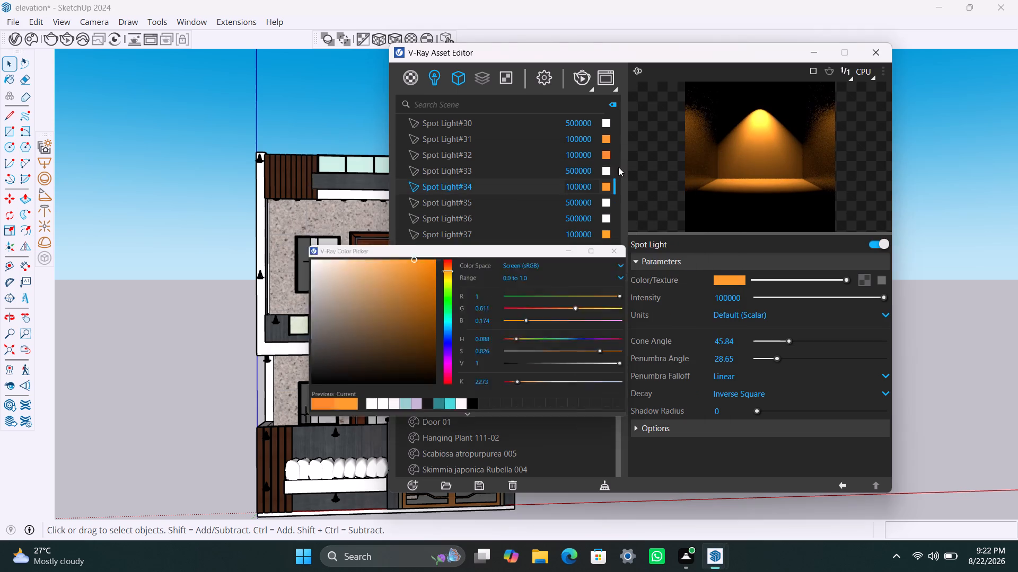
{"action": "left_click", "coordinate": [607, 154]}
{"action": "left_click", "coordinate": [656, 235]}
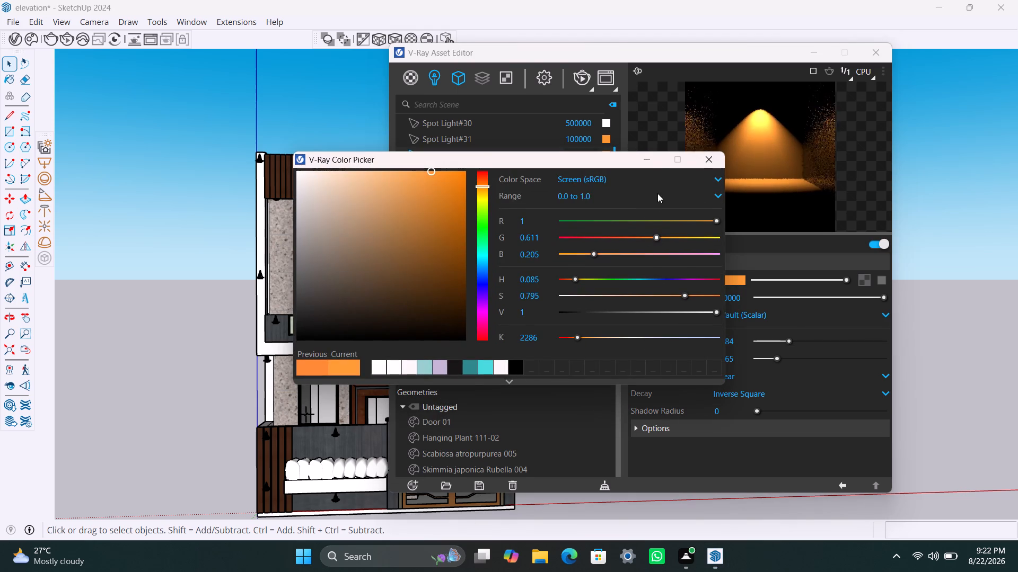
{"action": "left_click", "coordinate": [648, 163]}
{"action": "left_click", "coordinate": [603, 136]}
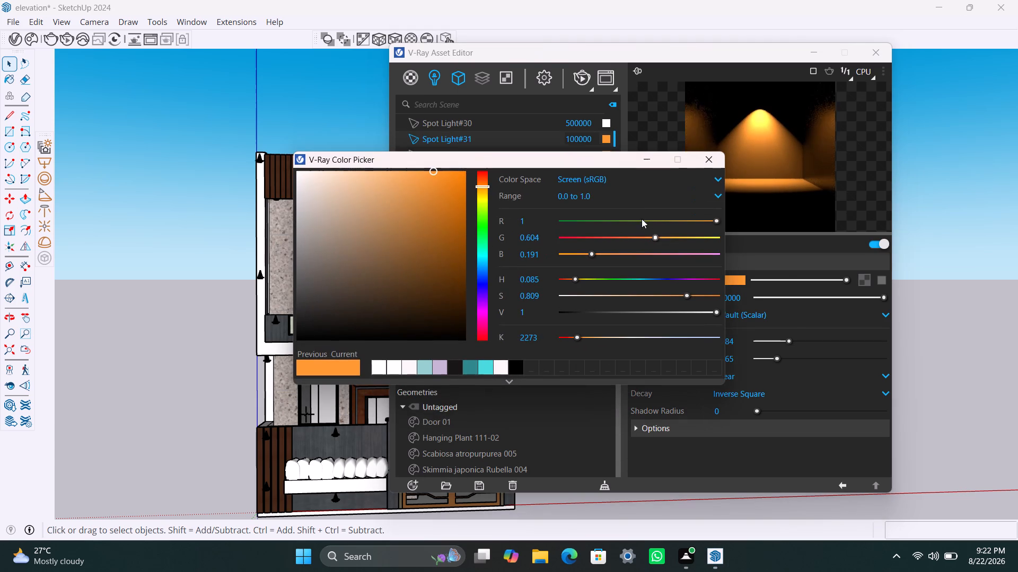
{"action": "left_click", "coordinate": [662, 235]}
{"action": "left_click", "coordinate": [636, 158]}
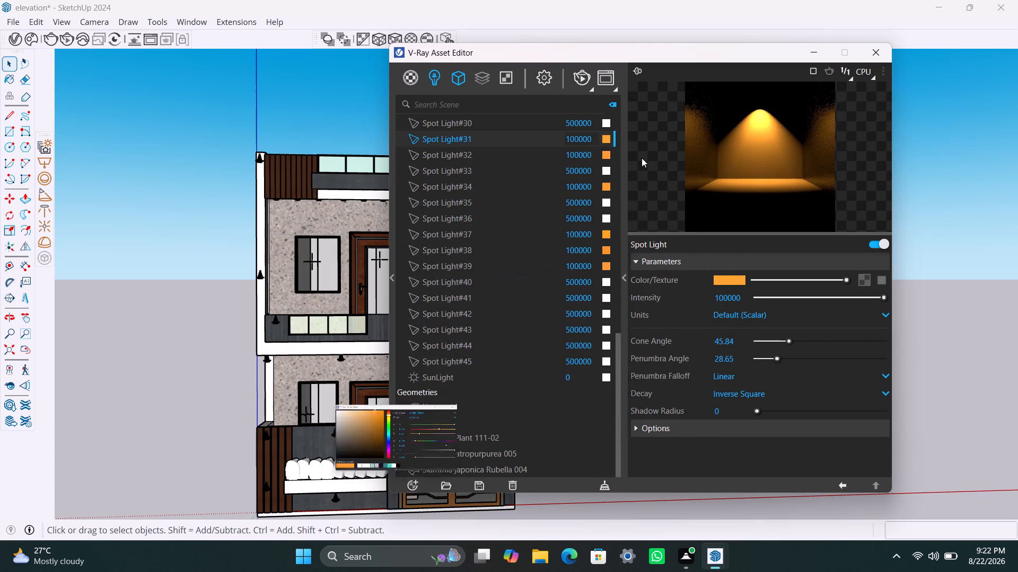
Recolour Spot Light#28 and Spot Light#27 light orange by lowering their green values to match the other warm spotlights.
{"action": "scroll", "coordinate": [603, 312], "scroll_direction": "up", "scroll_amount": 2}
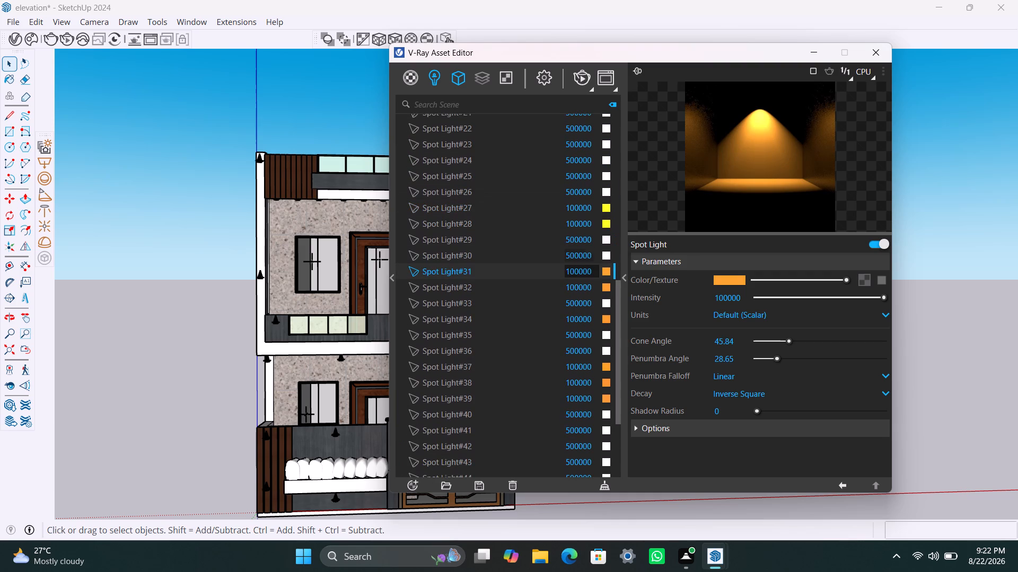
{"action": "left_click", "coordinate": [605, 225]}
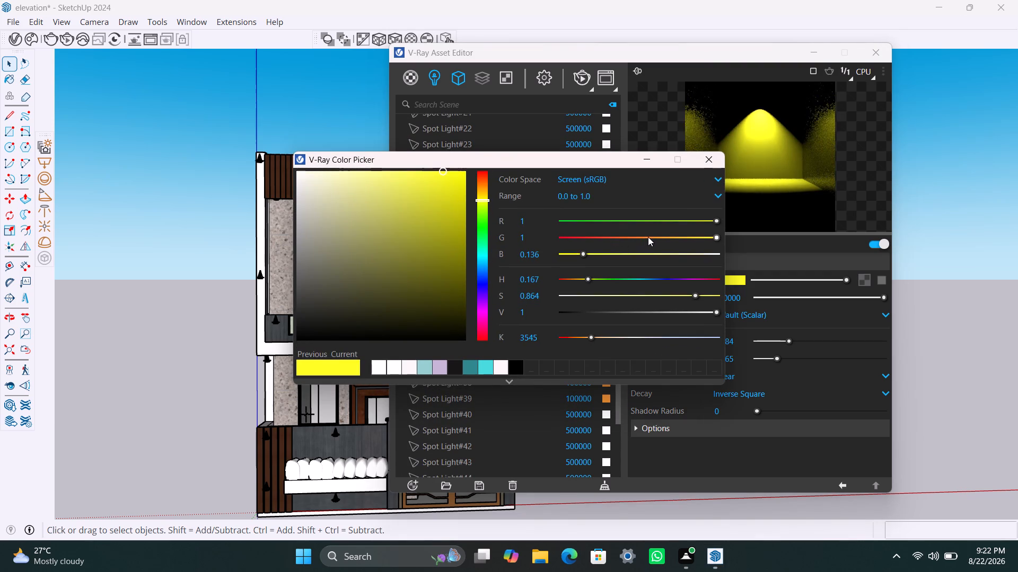
{"action": "left_click", "coordinate": [648, 237]}
{"action": "left_click", "coordinate": [645, 160]}
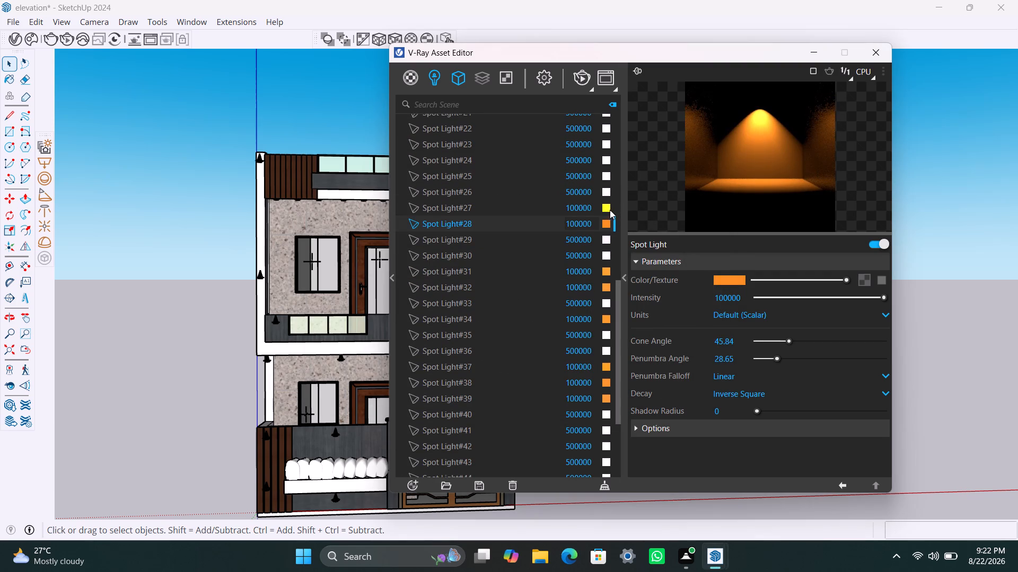
{"action": "left_click", "coordinate": [604, 208]}
{"action": "left_click", "coordinate": [649, 237]}
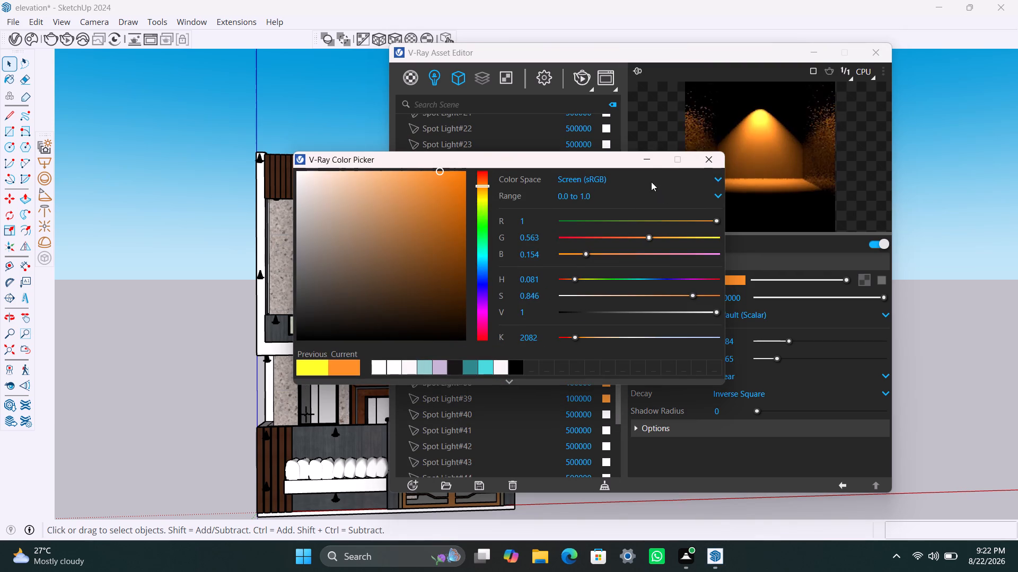
{"action": "left_click", "coordinate": [659, 238]}
{"action": "left_click", "coordinate": [648, 162]}
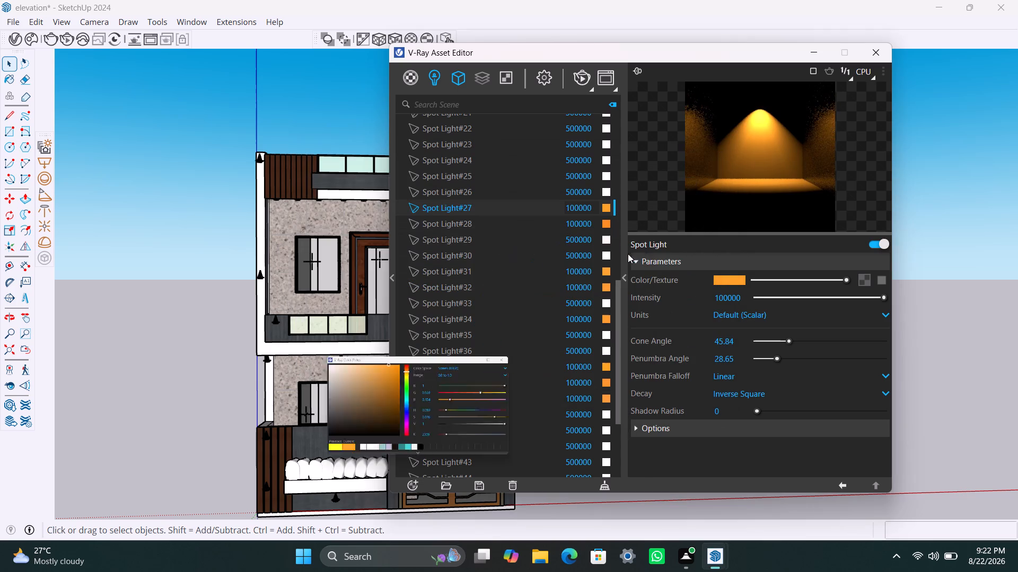
{"action": "left_click", "coordinate": [608, 225]}
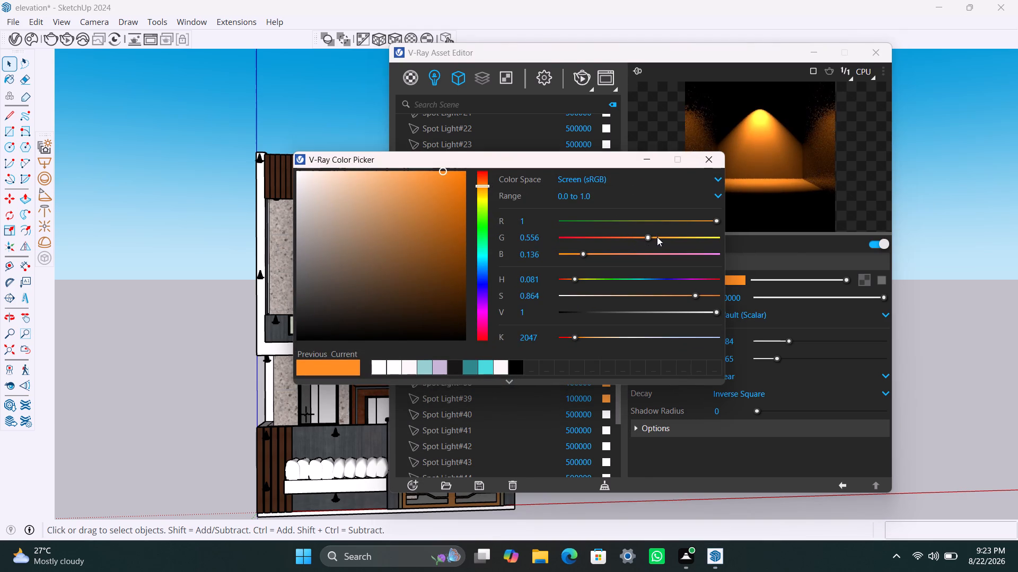
{"action": "left_click", "coordinate": [659, 235]}
{"action": "left_click", "coordinate": [648, 159]}
Check the colours and intensities of the remaining lights up to the start of the scene's light list.
{"action": "scroll", "coordinate": [562, 374], "scroll_direction": "up", "scroll_amount": 1}
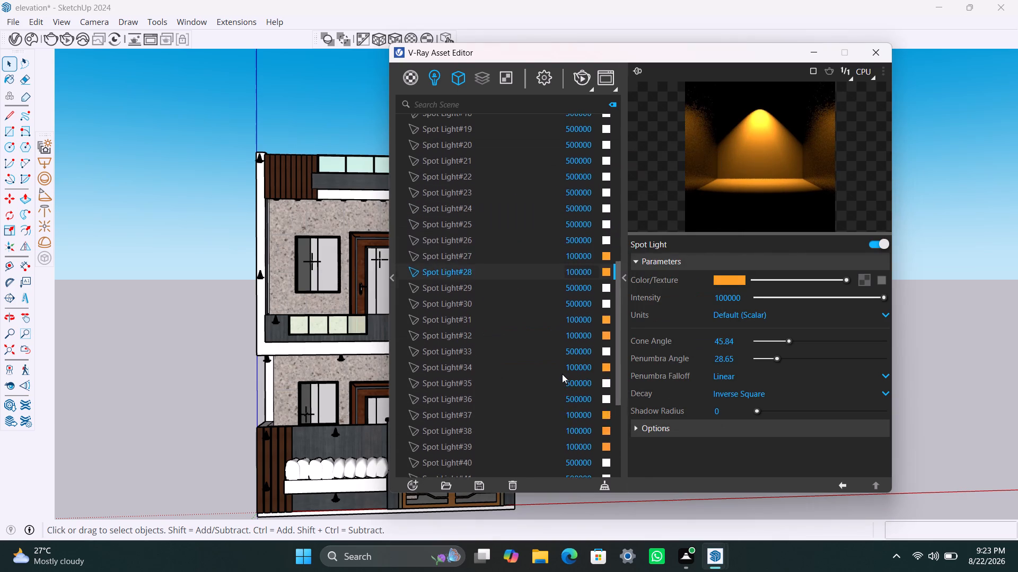
{"action": "scroll", "coordinate": [562, 374], "scroll_direction": "up", "scroll_amount": 8}
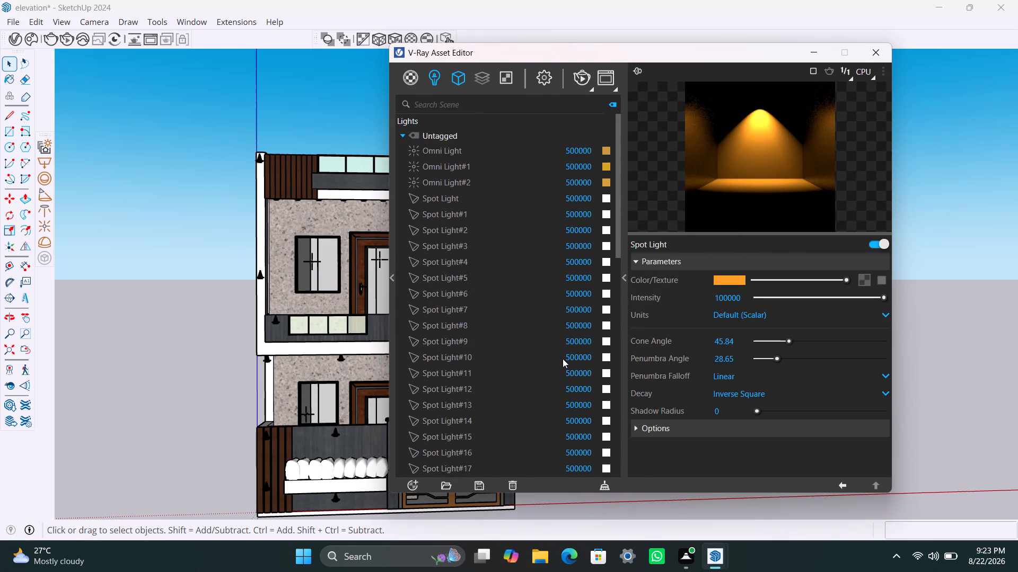
Run an interactive V-Ray test render of the elevation, inspect the recoloured spotlights, and stop the render.
{"action": "scroll", "coordinate": [563, 357], "scroll_direction": "down", "scroll_amount": 11}
{"action": "scroll", "coordinate": [563, 356], "scroll_direction": "up", "scroll_amount": 2}
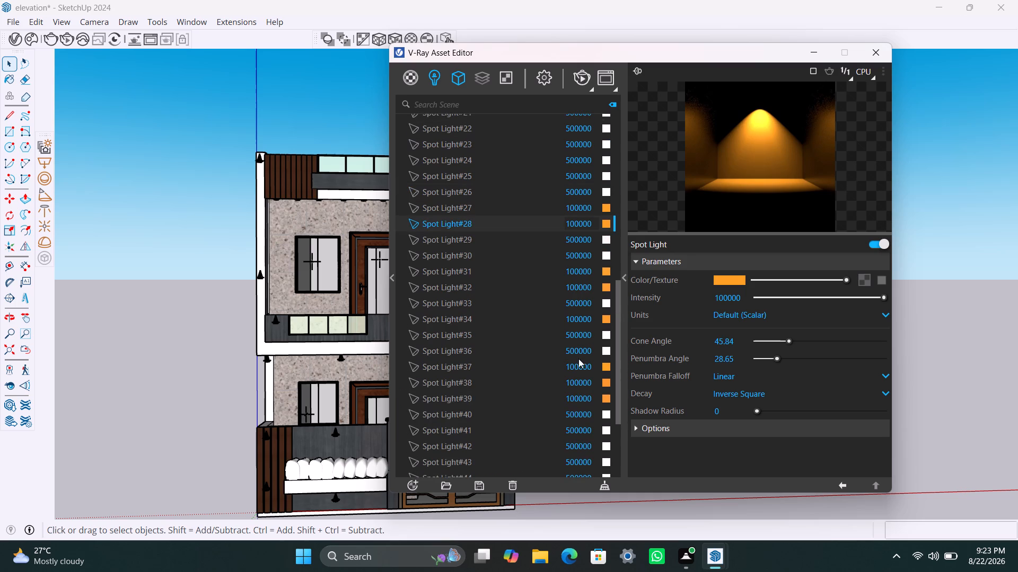
{"action": "left_click", "coordinate": [809, 52]}
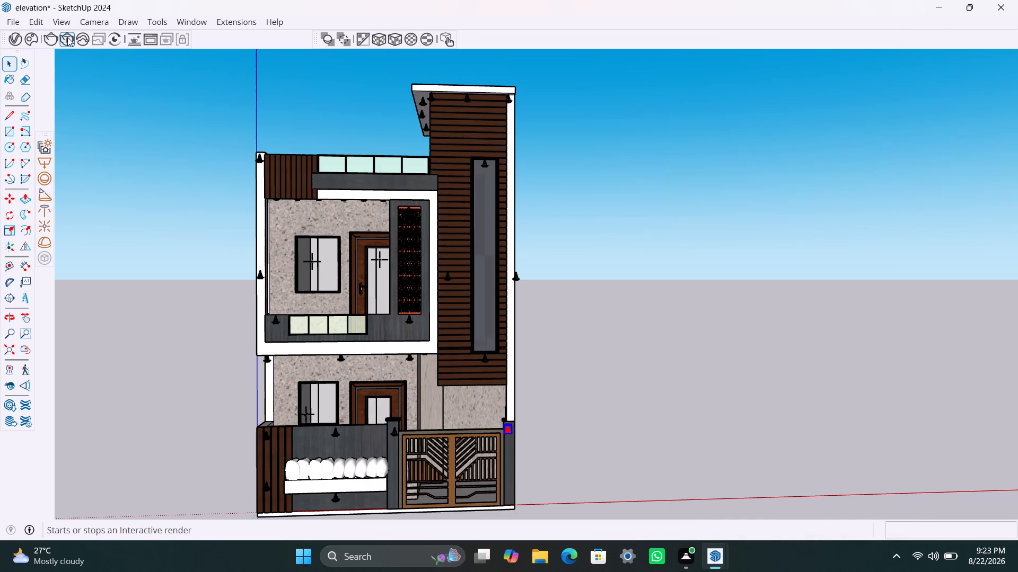
{"action": "left_click", "coordinate": [67, 37]}
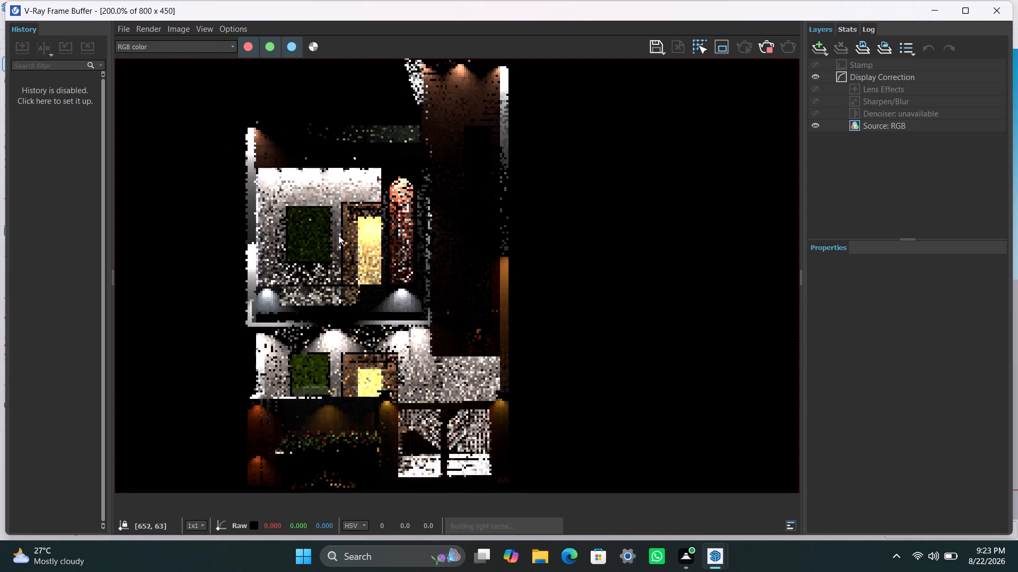
{"action": "scroll", "coordinate": [418, 372], "scroll_direction": "down", "scroll_amount": 1}
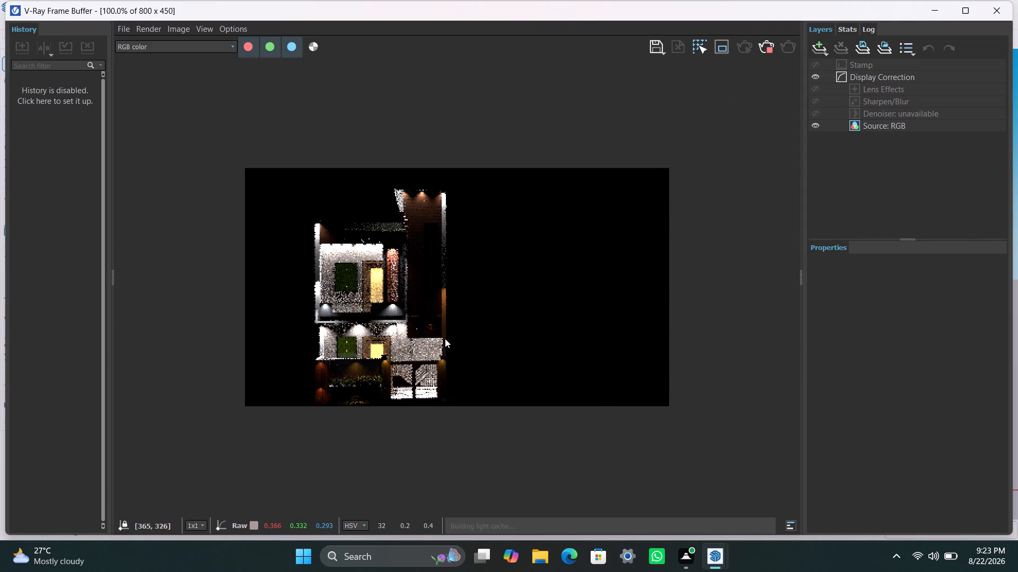
{"action": "scroll", "coordinate": [442, 340], "scroll_direction": "up", "scroll_amount": 1}
{"action": "scroll", "coordinate": [439, 343], "scroll_direction": "down", "scroll_amount": 1}
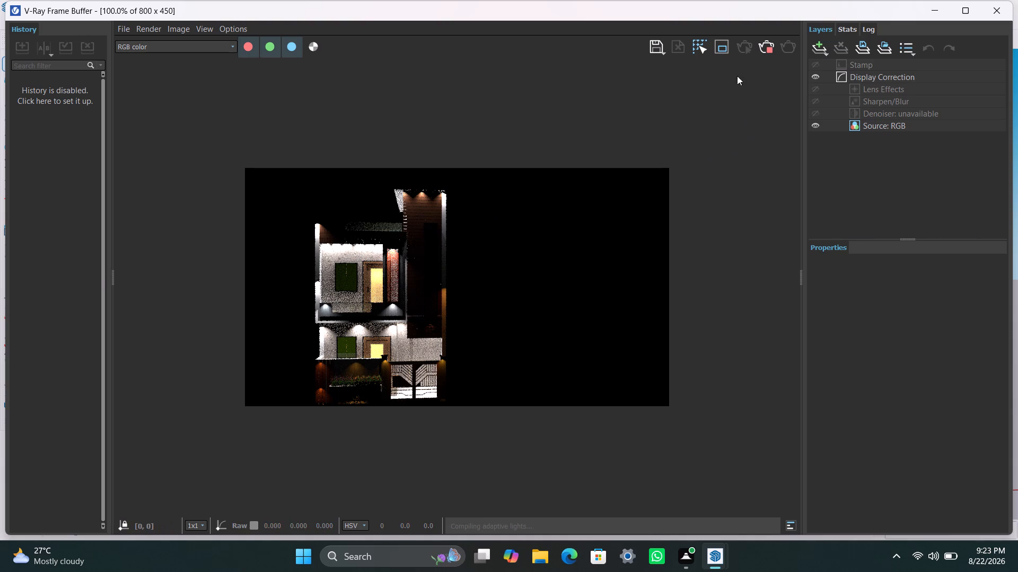
{"action": "left_click", "coordinate": [769, 51]}
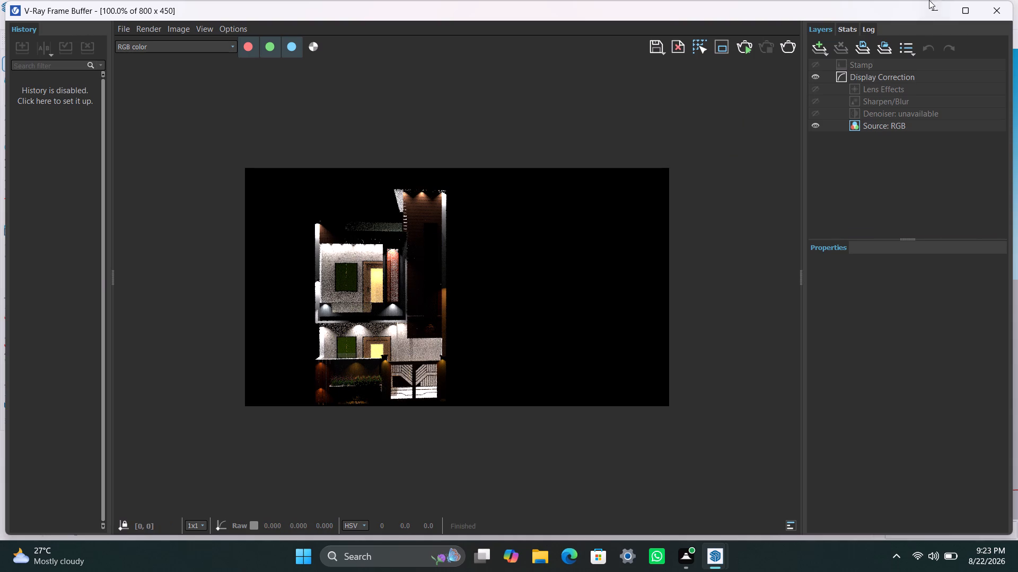
{"action": "left_click", "coordinate": [941, 11]}
Move the mid-height spotlight on the upper floor's white edge column a few inches along the green axis.
{"action": "scroll", "coordinate": [264, 292], "scroll_direction": "up", "scroll_amount": 3}
{"action": "middle_click_drag", "start_coordinate": [245, 292], "coordinate": [578, 339]}
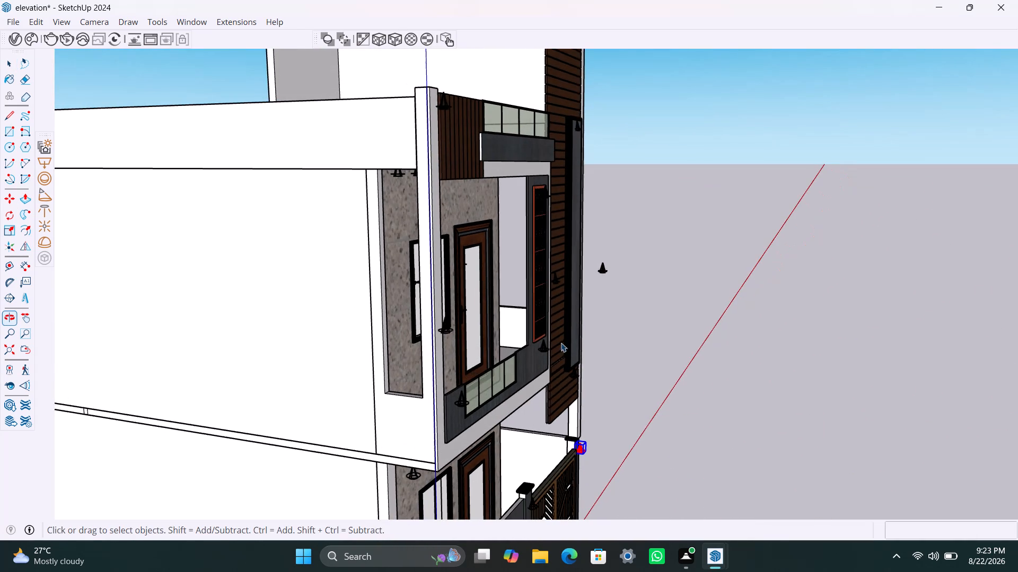
{"action": "scroll", "coordinate": [436, 324], "scroll_direction": "up", "scroll_amount": 6}
{"action": "left_click", "coordinate": [449, 333]}
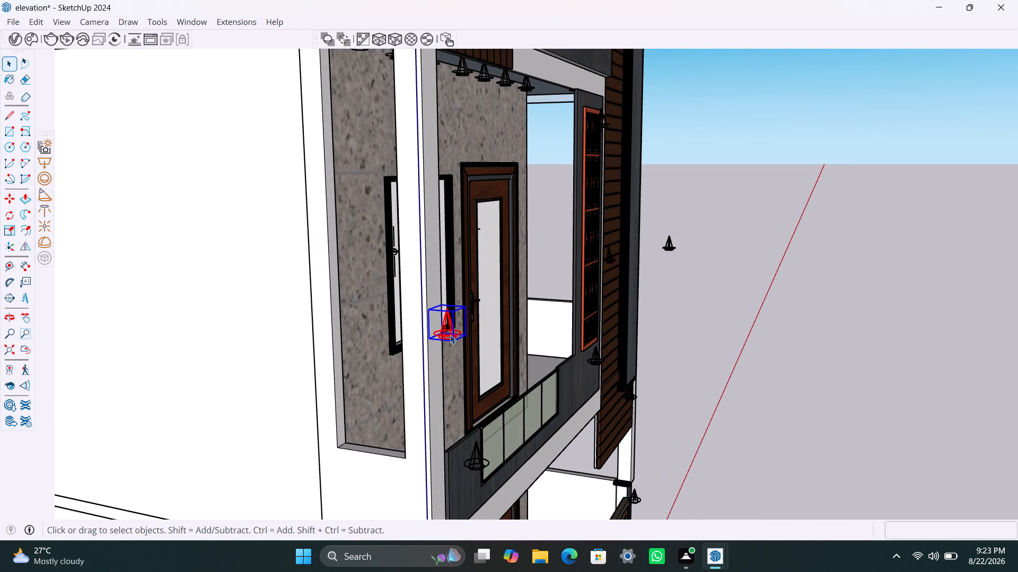
{"action": "key", "text": "m"}
{"action": "left_click", "coordinate": [432, 340]}
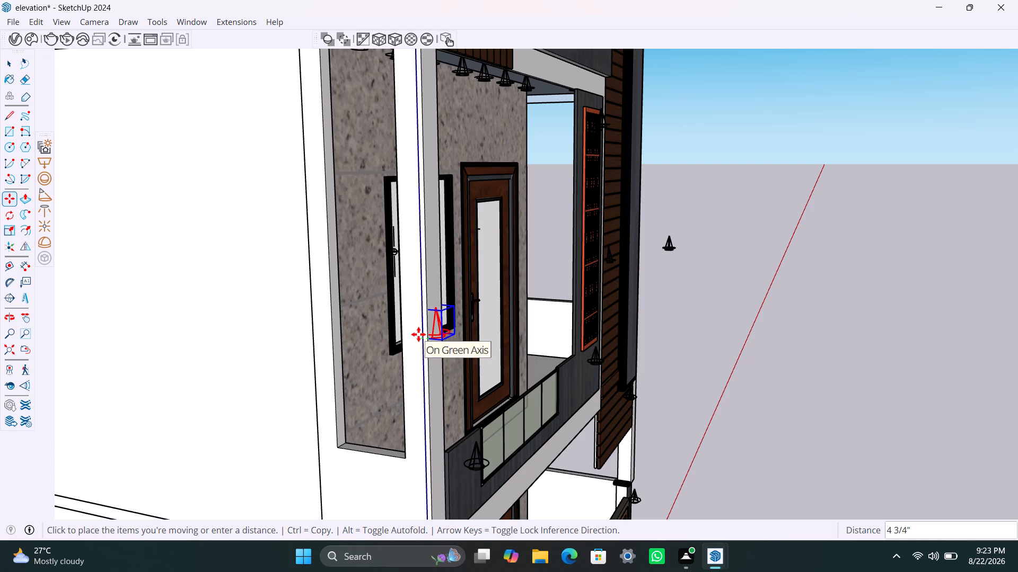
{"action": "left_click", "coordinate": [422, 335]}
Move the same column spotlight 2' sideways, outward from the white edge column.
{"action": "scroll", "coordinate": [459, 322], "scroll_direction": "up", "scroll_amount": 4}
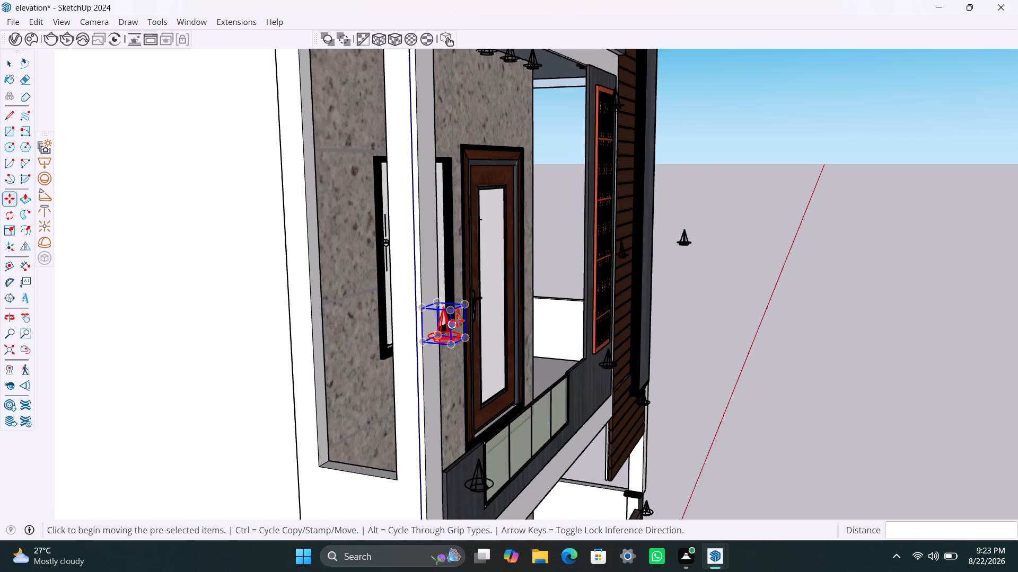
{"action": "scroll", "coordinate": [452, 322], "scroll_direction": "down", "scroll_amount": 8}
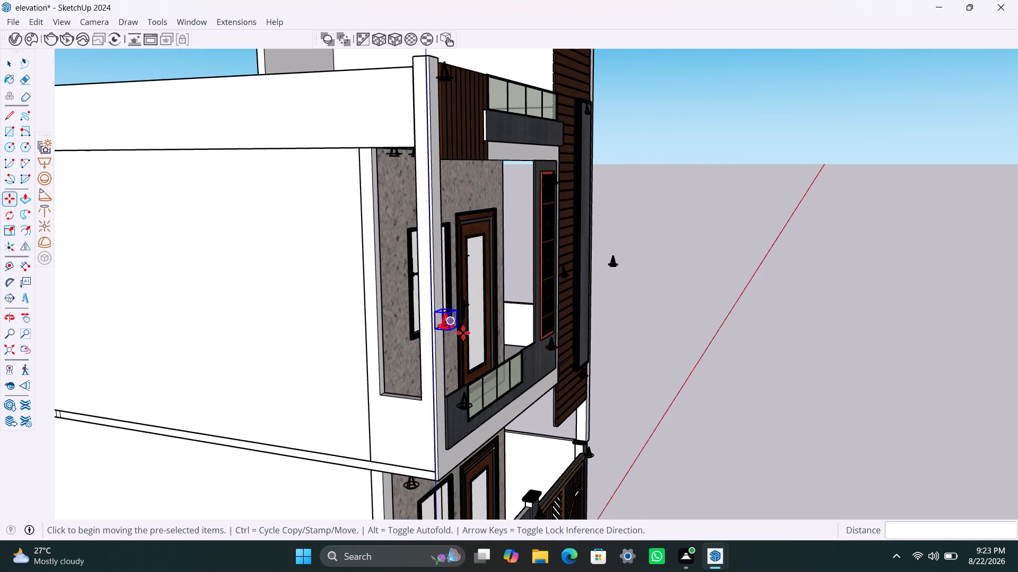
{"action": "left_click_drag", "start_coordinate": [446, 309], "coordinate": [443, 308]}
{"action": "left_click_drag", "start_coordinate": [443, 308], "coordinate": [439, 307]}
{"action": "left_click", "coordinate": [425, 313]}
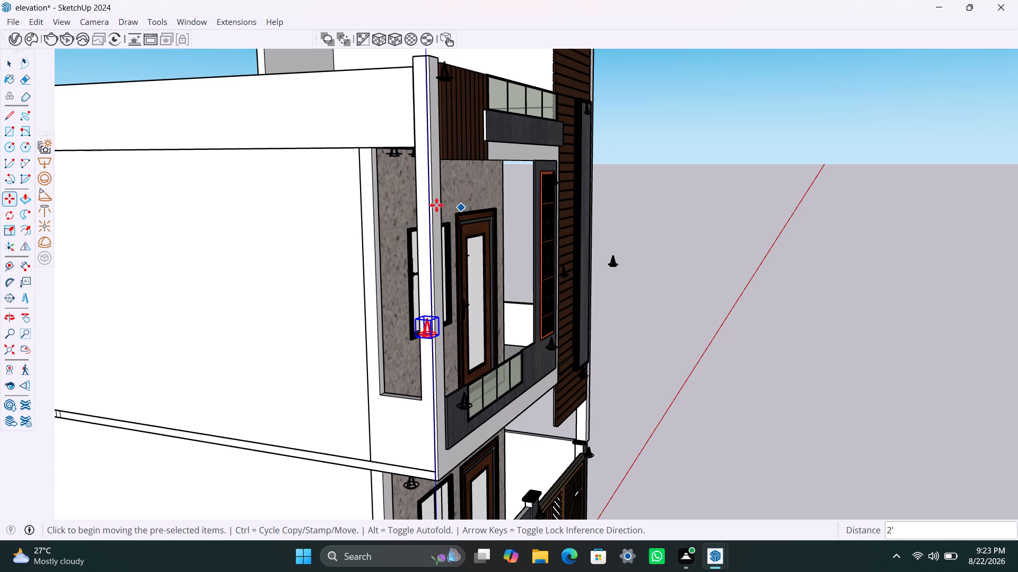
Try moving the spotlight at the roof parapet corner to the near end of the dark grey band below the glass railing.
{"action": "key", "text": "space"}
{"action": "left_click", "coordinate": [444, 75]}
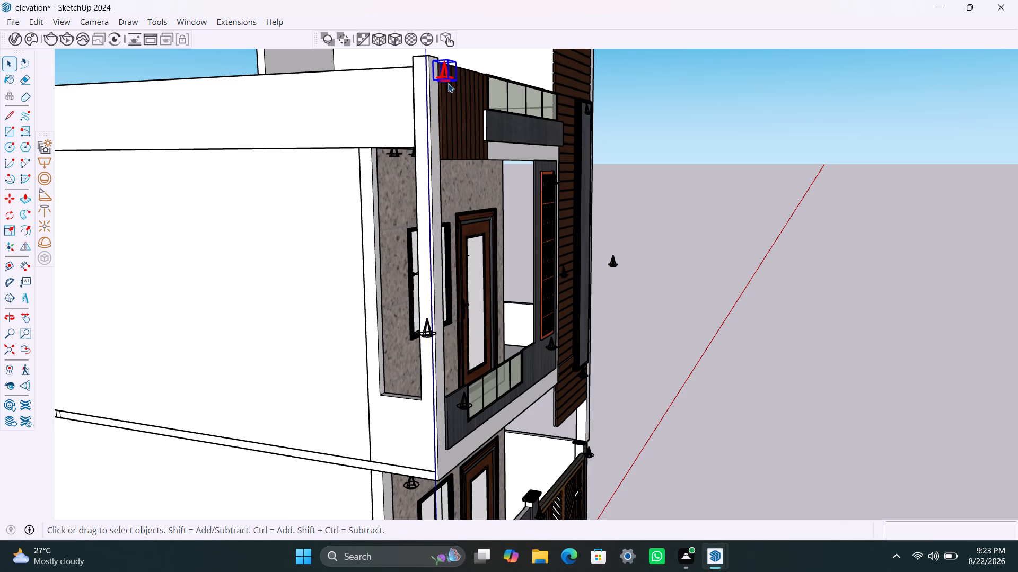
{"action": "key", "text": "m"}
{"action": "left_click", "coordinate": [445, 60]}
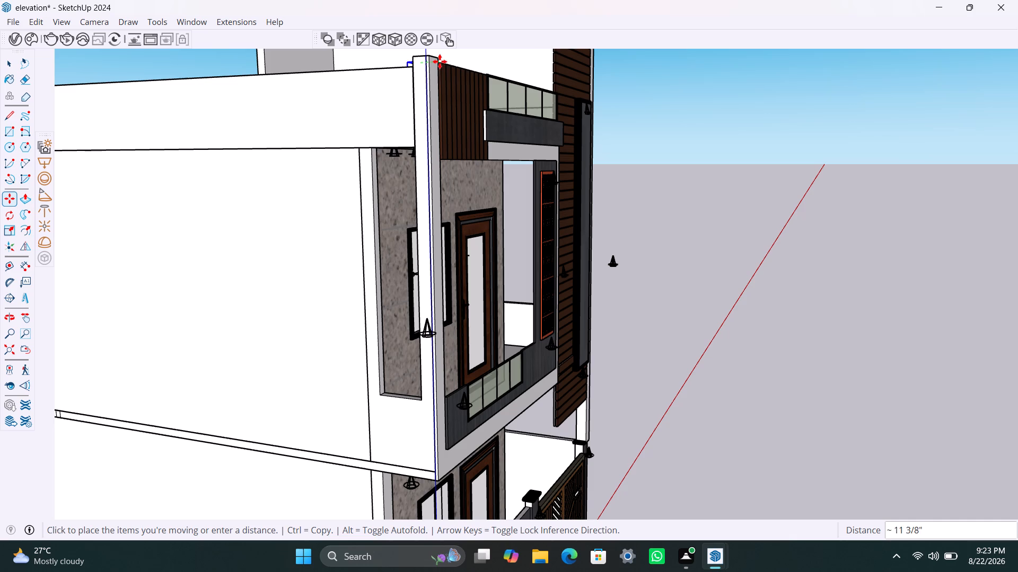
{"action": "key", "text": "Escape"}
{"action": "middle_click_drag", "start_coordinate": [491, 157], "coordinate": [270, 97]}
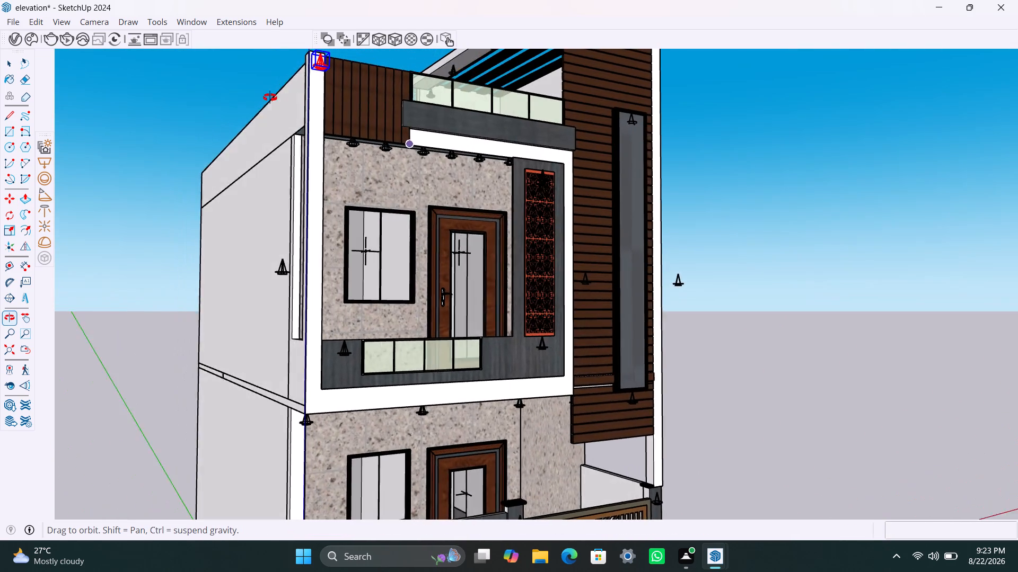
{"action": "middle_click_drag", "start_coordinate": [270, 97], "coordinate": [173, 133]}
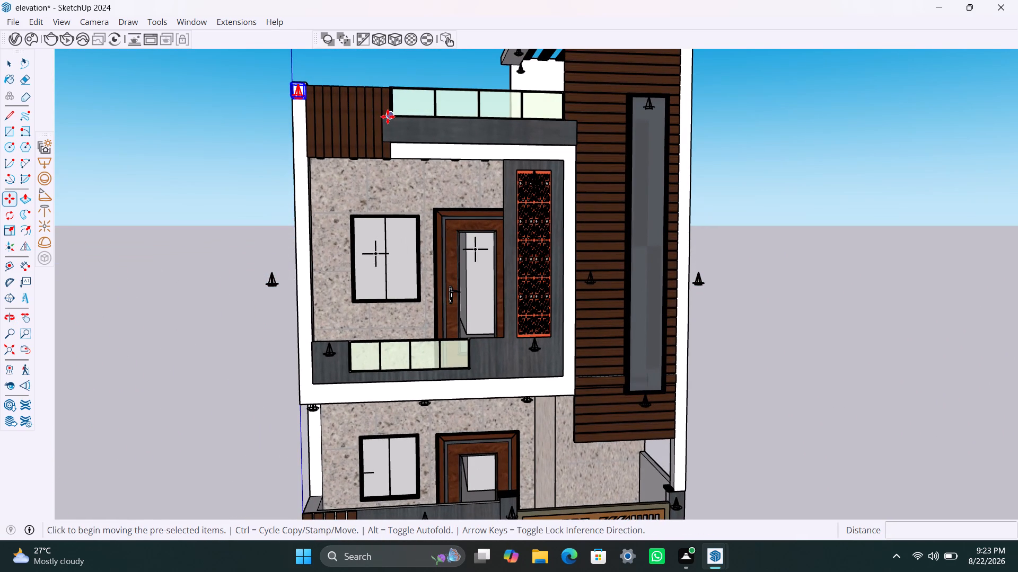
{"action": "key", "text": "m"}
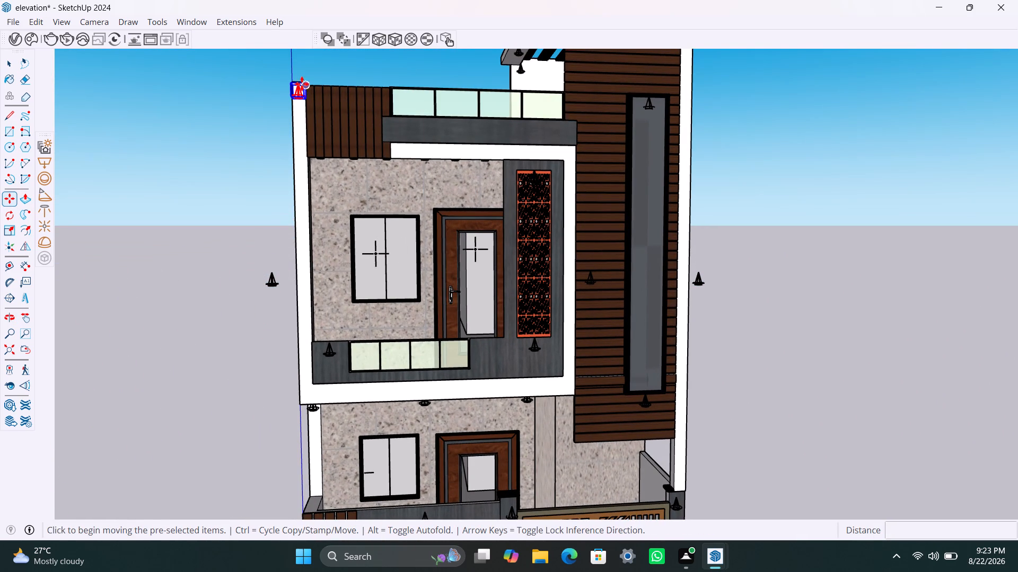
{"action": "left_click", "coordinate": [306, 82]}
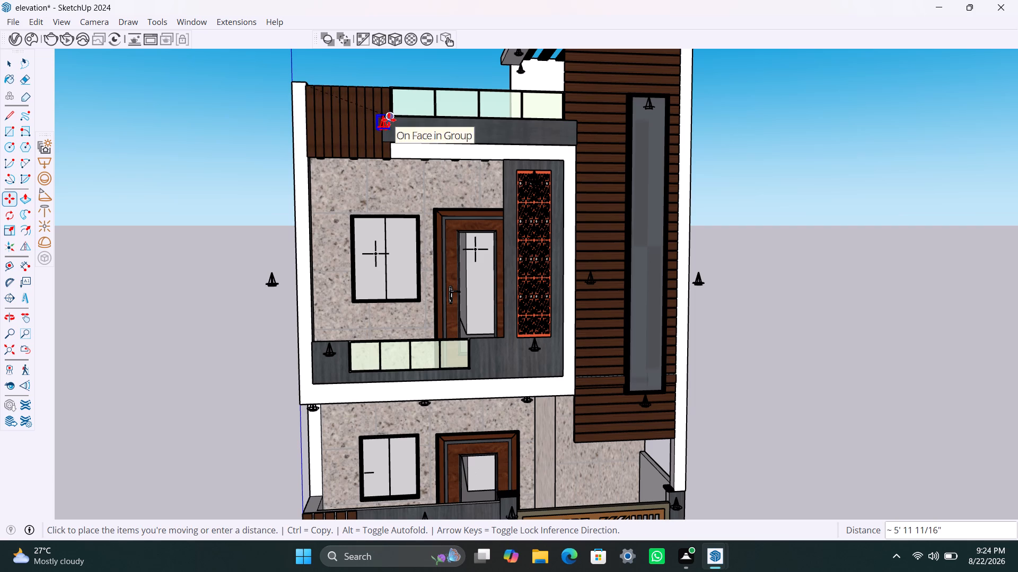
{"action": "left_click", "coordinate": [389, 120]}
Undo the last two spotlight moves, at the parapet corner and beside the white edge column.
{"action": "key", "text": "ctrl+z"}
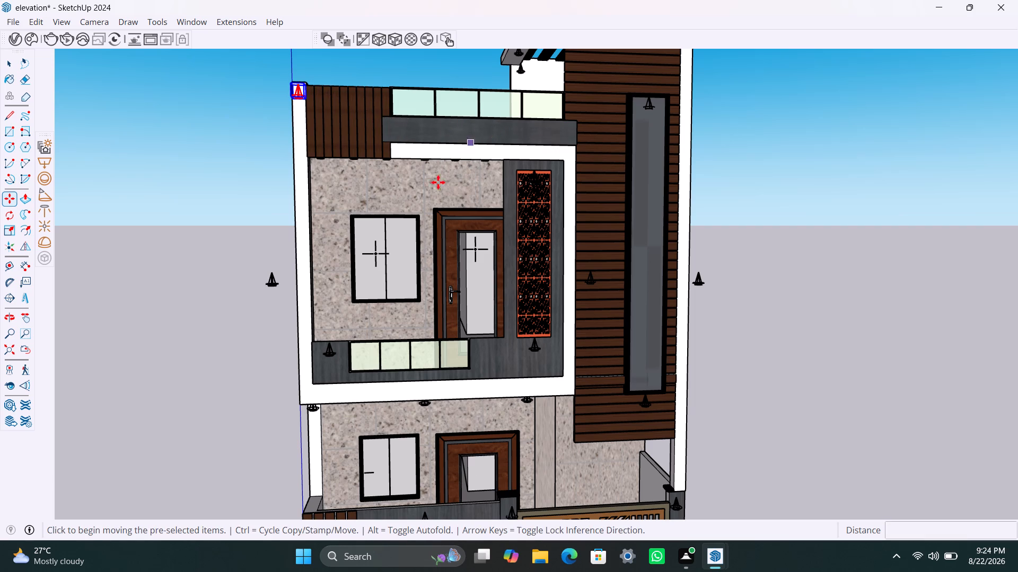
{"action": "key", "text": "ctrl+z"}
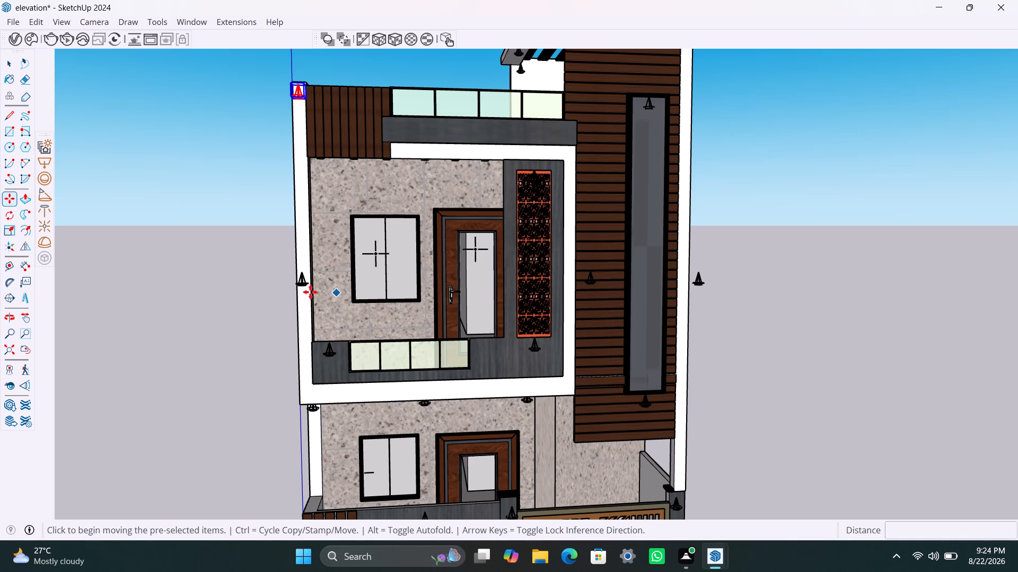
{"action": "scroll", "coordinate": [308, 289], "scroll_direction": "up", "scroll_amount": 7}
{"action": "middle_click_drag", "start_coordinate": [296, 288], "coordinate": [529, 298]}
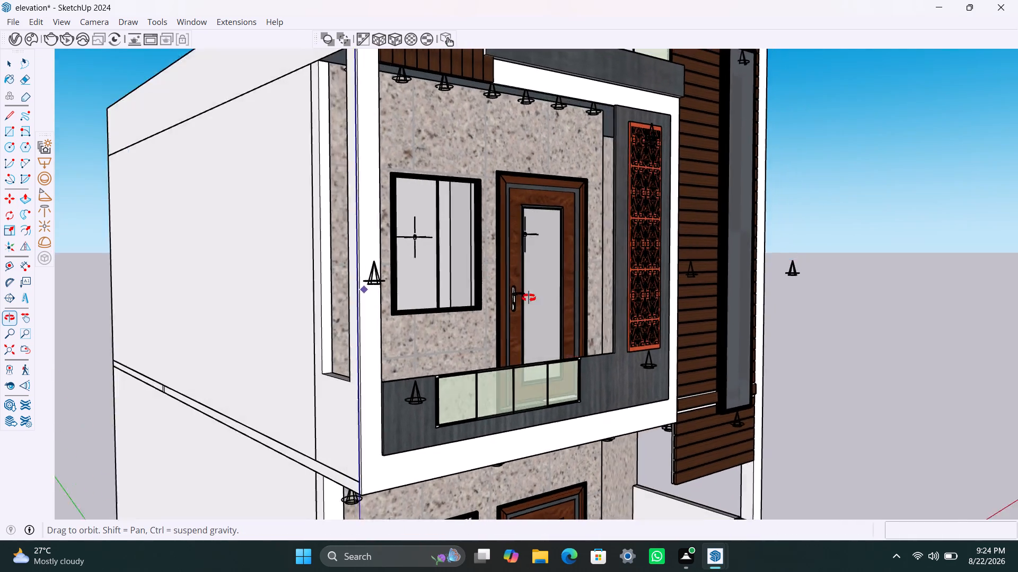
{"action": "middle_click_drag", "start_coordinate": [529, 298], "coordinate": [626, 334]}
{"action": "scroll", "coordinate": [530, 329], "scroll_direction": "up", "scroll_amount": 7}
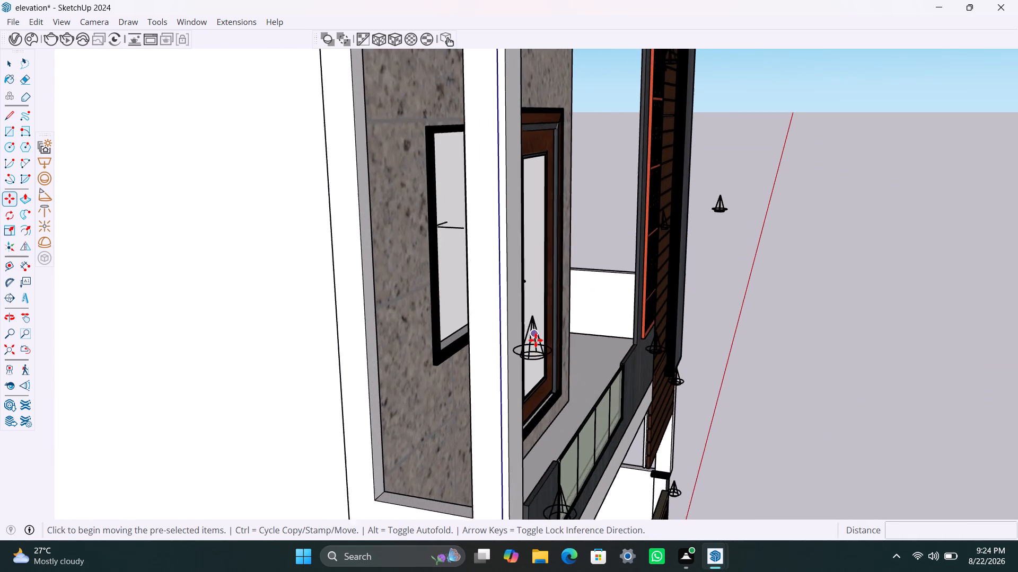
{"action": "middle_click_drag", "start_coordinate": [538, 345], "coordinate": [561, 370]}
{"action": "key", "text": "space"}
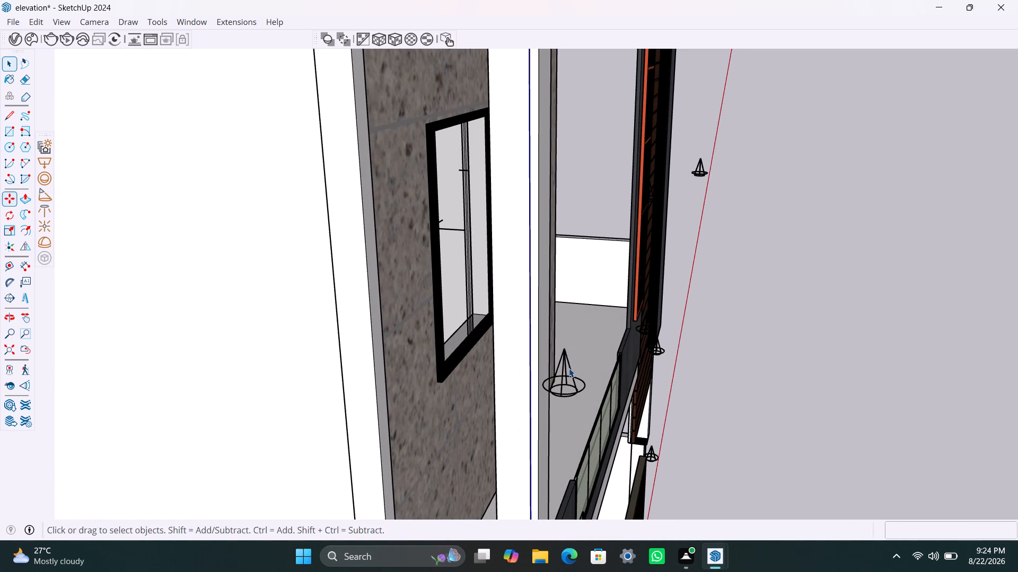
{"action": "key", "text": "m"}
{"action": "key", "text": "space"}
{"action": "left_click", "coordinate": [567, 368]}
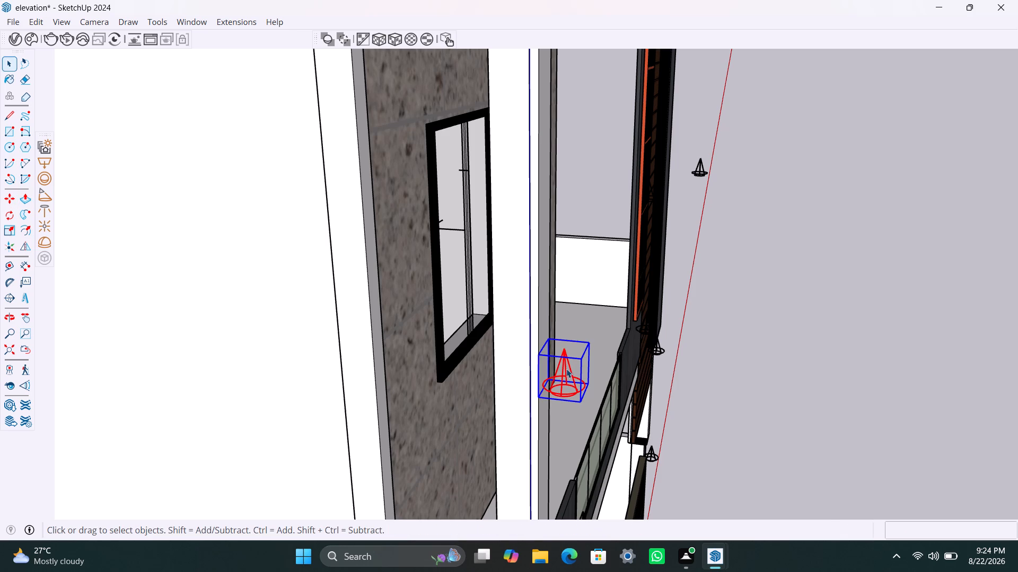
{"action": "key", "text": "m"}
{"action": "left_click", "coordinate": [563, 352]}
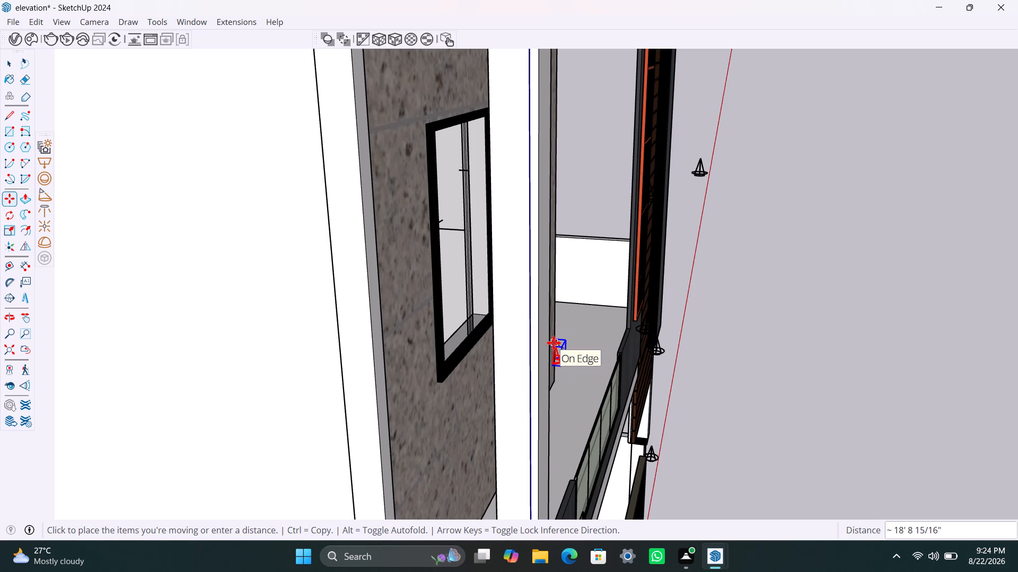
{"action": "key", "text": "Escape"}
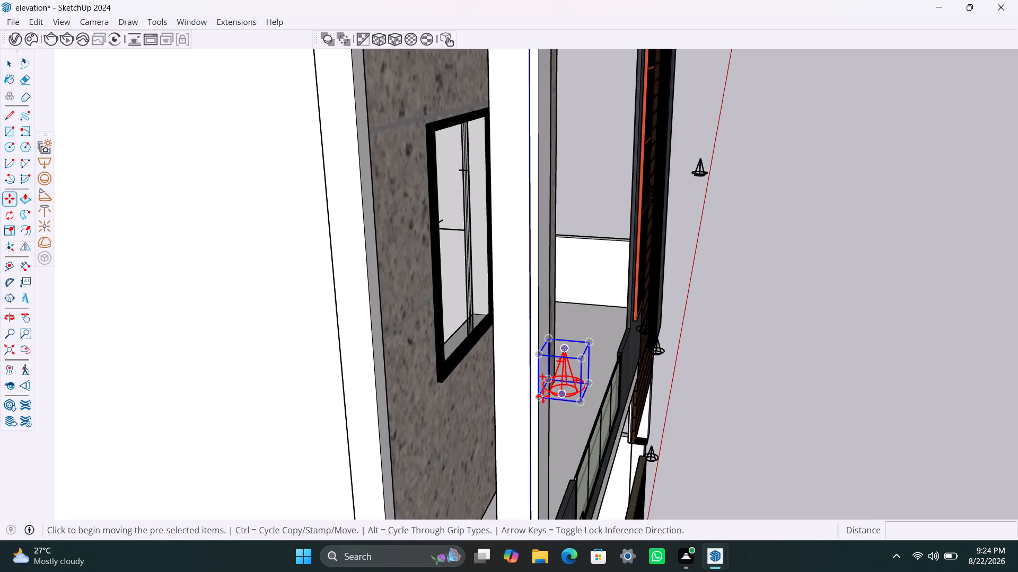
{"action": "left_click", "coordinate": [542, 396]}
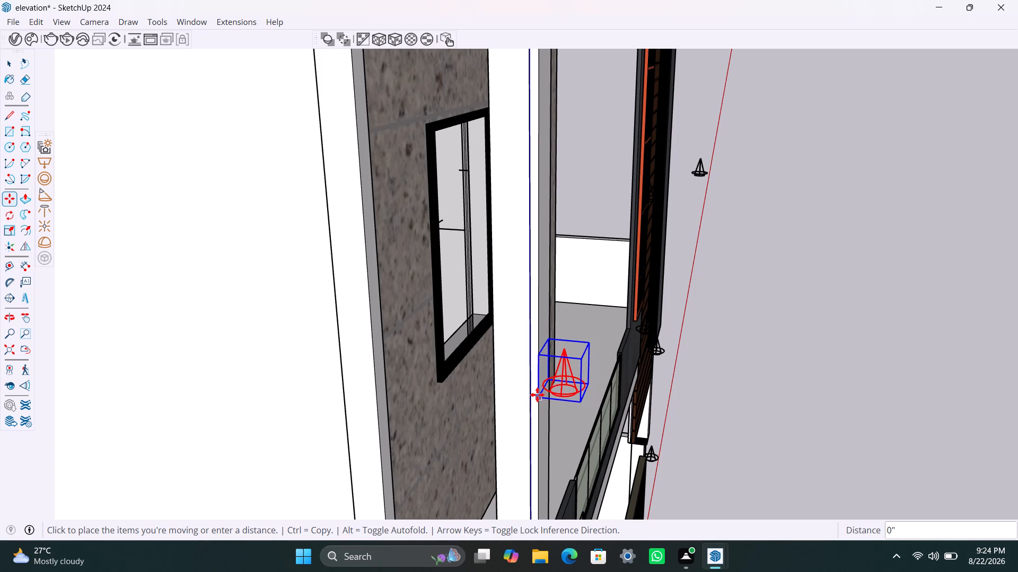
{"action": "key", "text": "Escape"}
Raise the spotlight at the top of the orange lattice screen about 8" along the blue axis.
{"action": "scroll", "coordinate": [541, 379], "scroll_direction": "down", "scroll_amount": 10}
{"action": "middle_click_drag", "start_coordinate": [546, 372], "coordinate": [481, 365]}
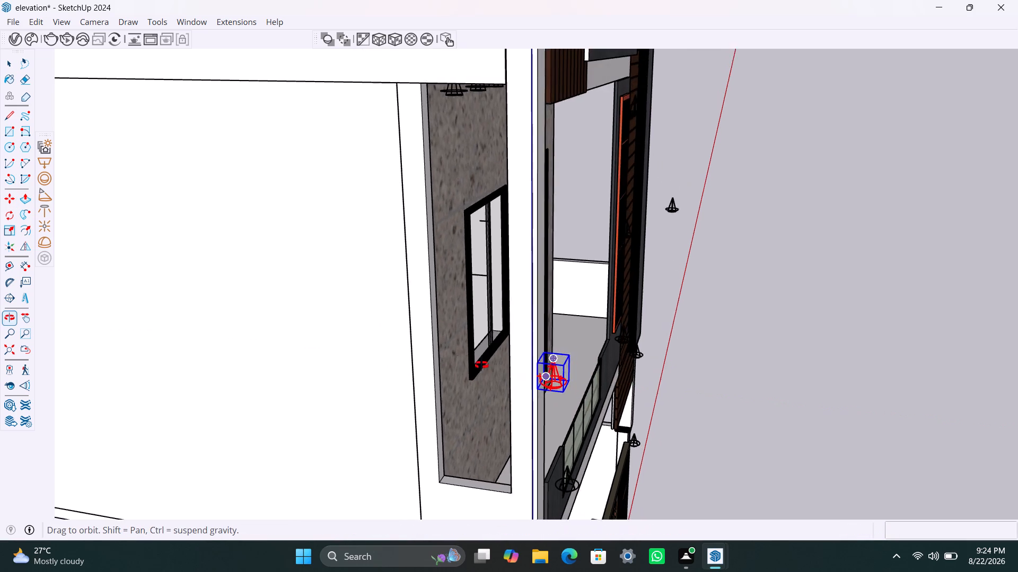
{"action": "middle_click_drag", "start_coordinate": [481, 365], "coordinate": [357, 328]}
{"action": "scroll", "coordinate": [358, 328], "scroll_direction": "down", "scroll_amount": 5}
{"action": "scroll", "coordinate": [400, 359], "scroll_direction": "down", "scroll_amount": 5}
{"action": "middle_click_drag", "start_coordinate": [401, 370], "coordinate": [370, 371]}
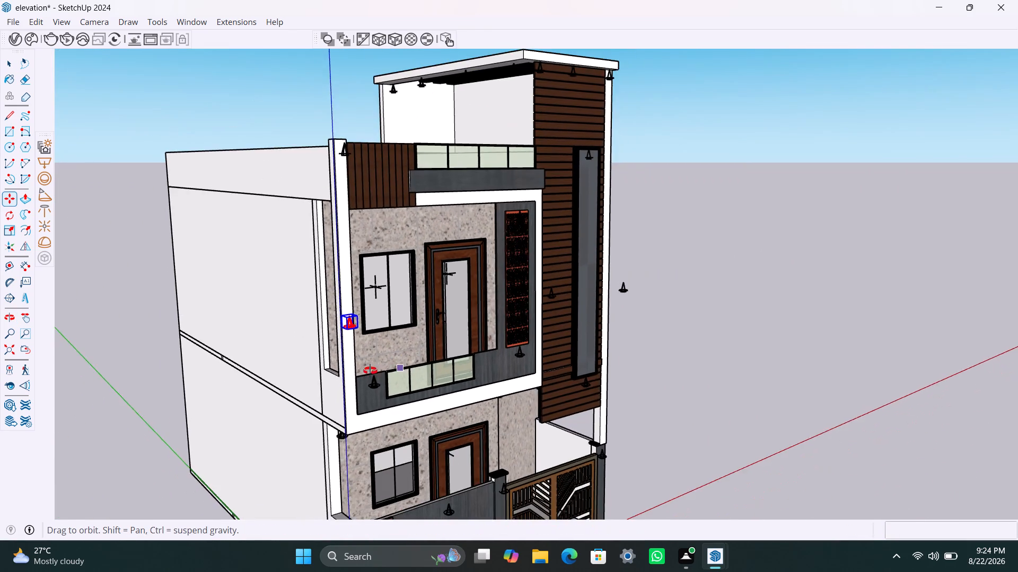
{"action": "middle_click_drag", "start_coordinate": [370, 371], "coordinate": [195, 298]}
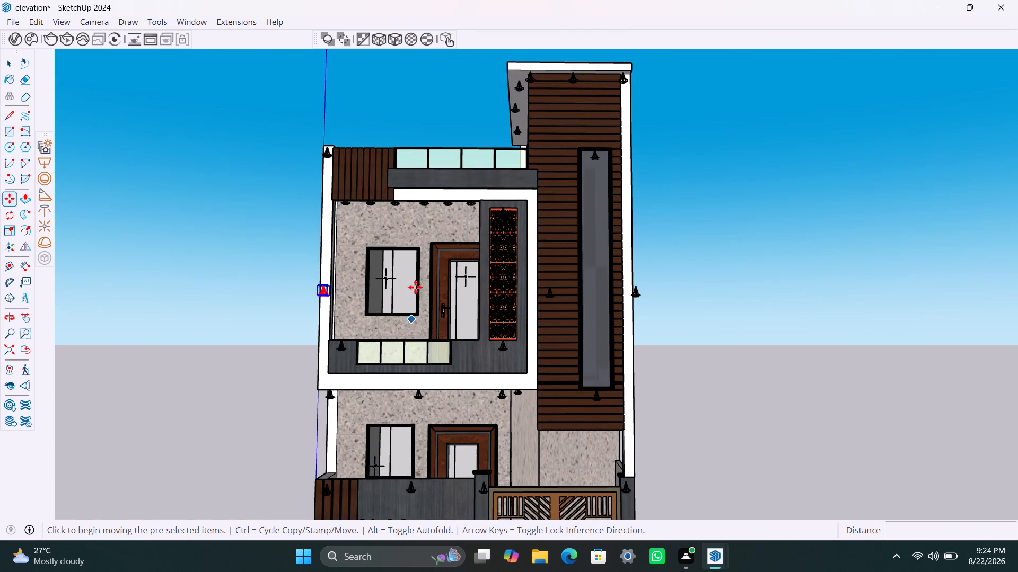
{"action": "scroll", "coordinate": [502, 218], "scroll_direction": "up", "scroll_amount": 7}
{"action": "key", "text": "space"}
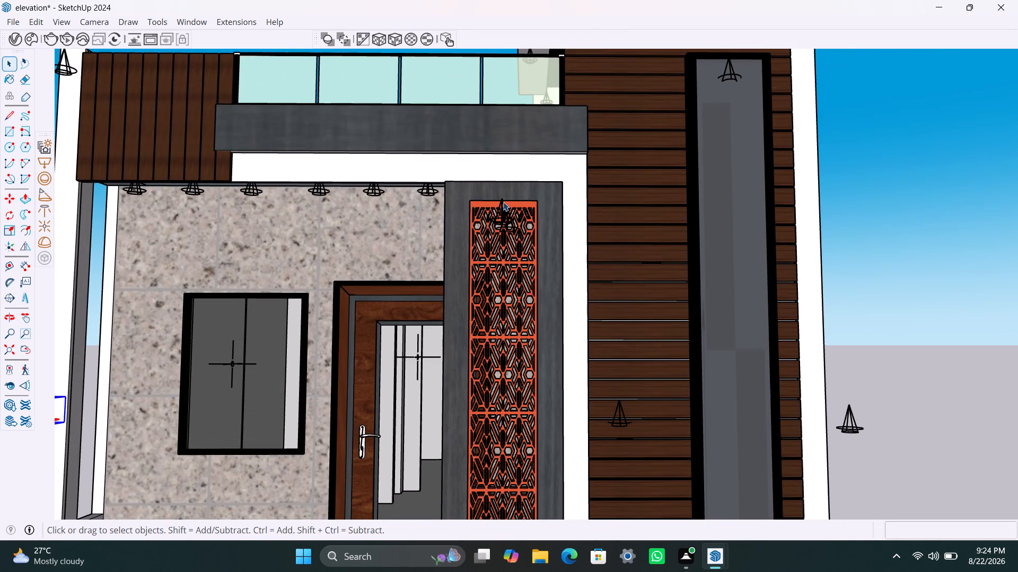
{"action": "left_click", "coordinate": [503, 202]}
{"action": "key", "text": "m"}
{"action": "left_click", "coordinate": [502, 199]}
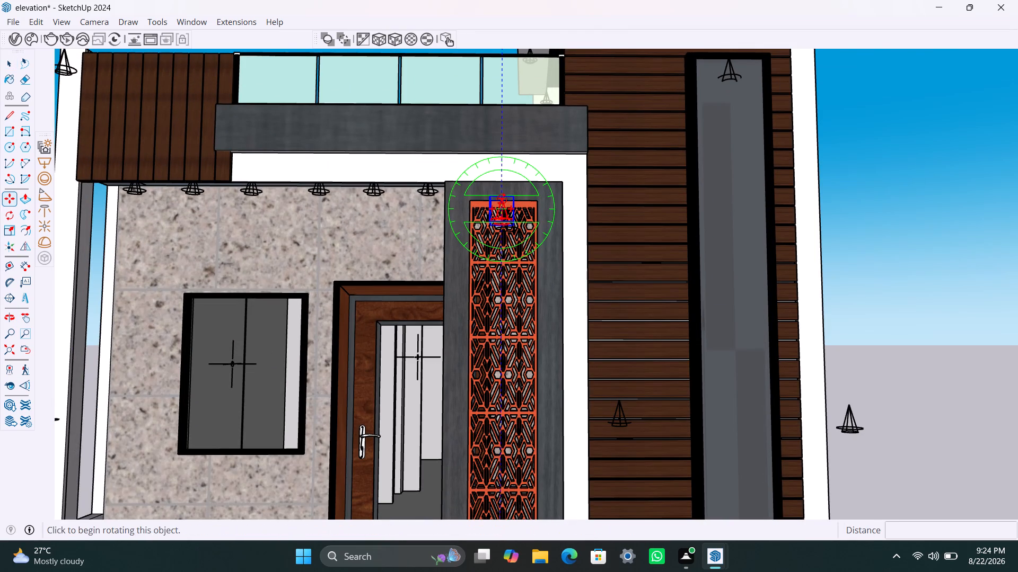
{"action": "key", "text": "Escape"}
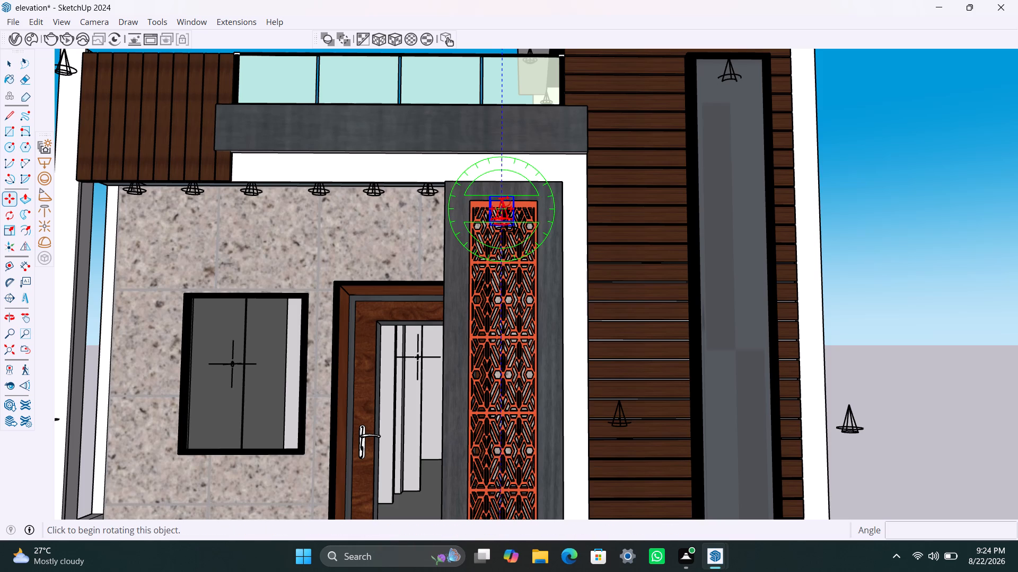
{"action": "key", "text": "space"}
{"action": "key", "text": "m"}
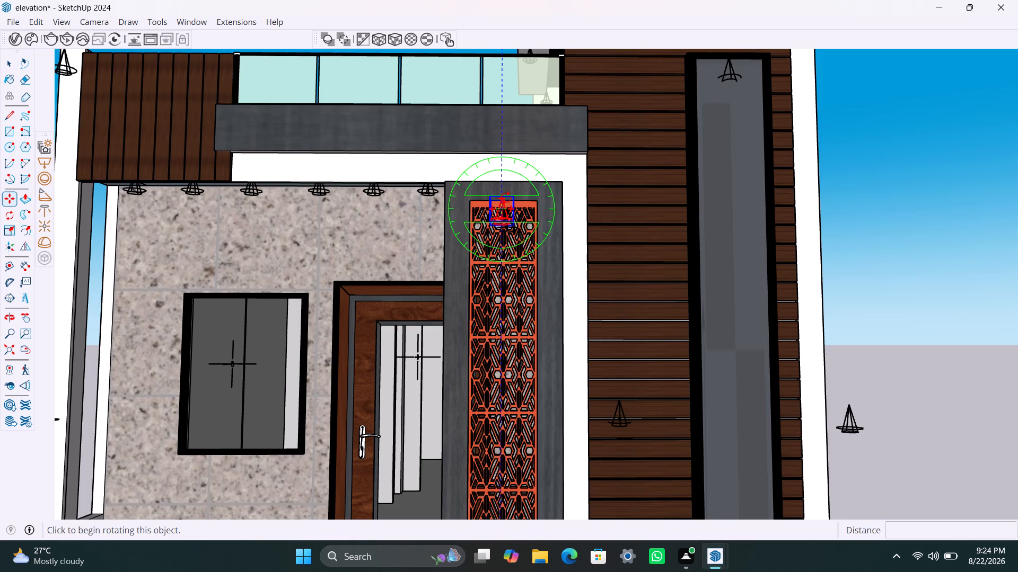
{"action": "left_click", "coordinate": [514, 198]}
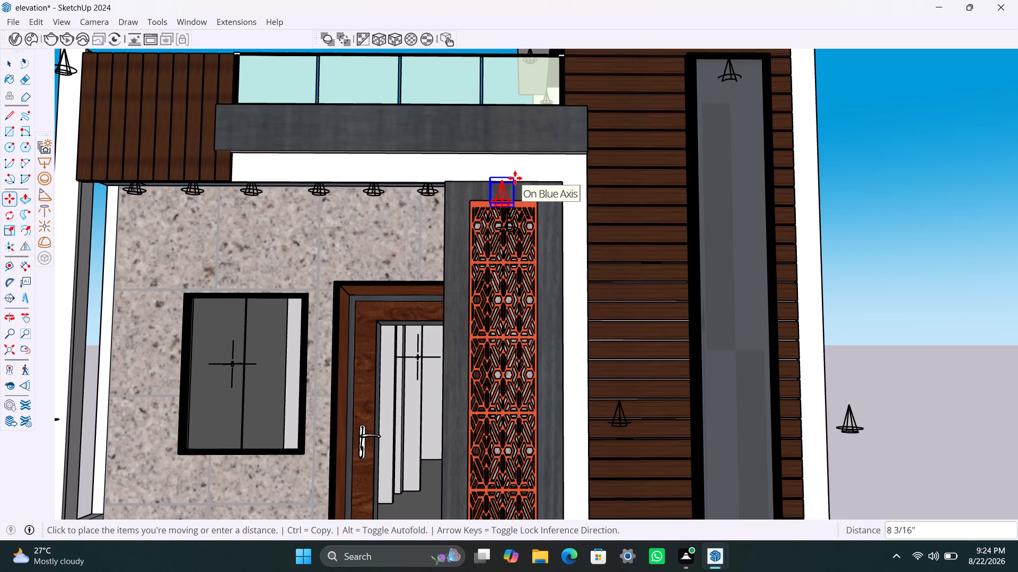
{"action": "left_click", "coordinate": [515, 178]}
{"action": "key", "text": "space"}
Run a test render of the front elevation, check the spotlight above the lattice screen, and stop it.
{"action": "scroll", "coordinate": [502, 231], "scroll_direction": "down", "scroll_amount": 9}
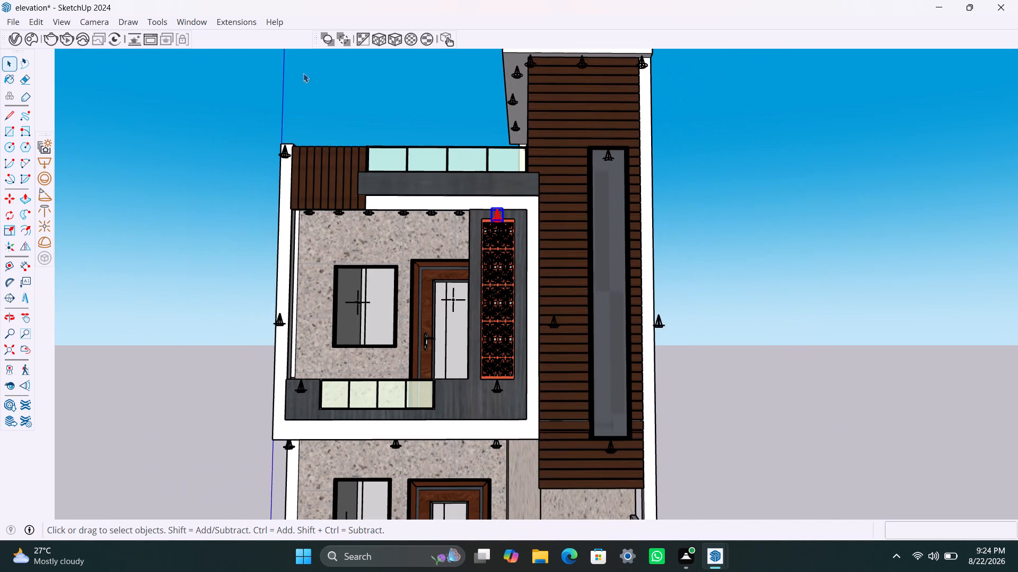
{"action": "left_click", "coordinate": [64, 40]}
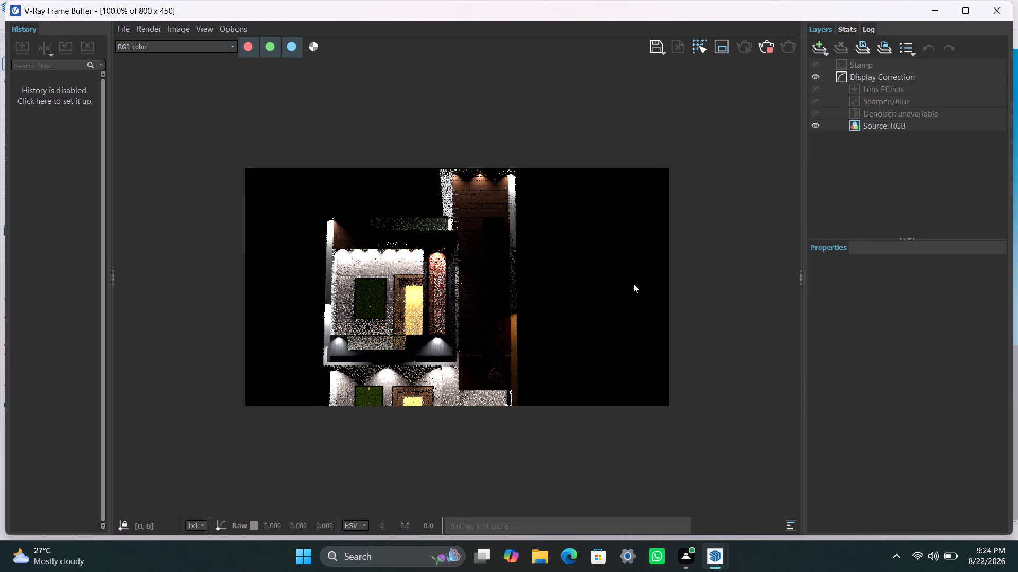
{"action": "scroll", "coordinate": [493, 332], "scroll_direction": "down", "scroll_amount": 2}
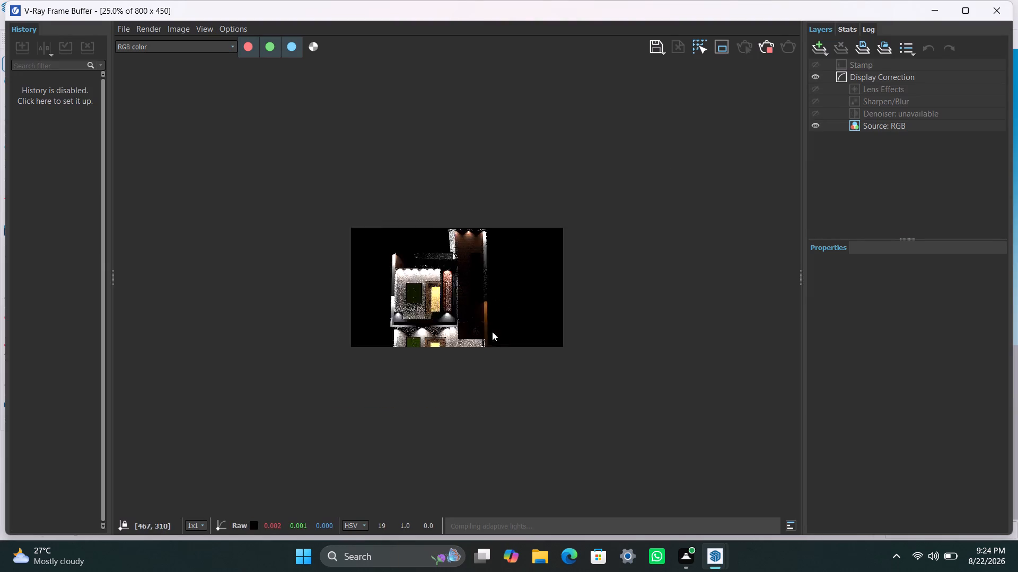
{"action": "scroll", "coordinate": [484, 323], "scroll_direction": "up", "scroll_amount": 2}
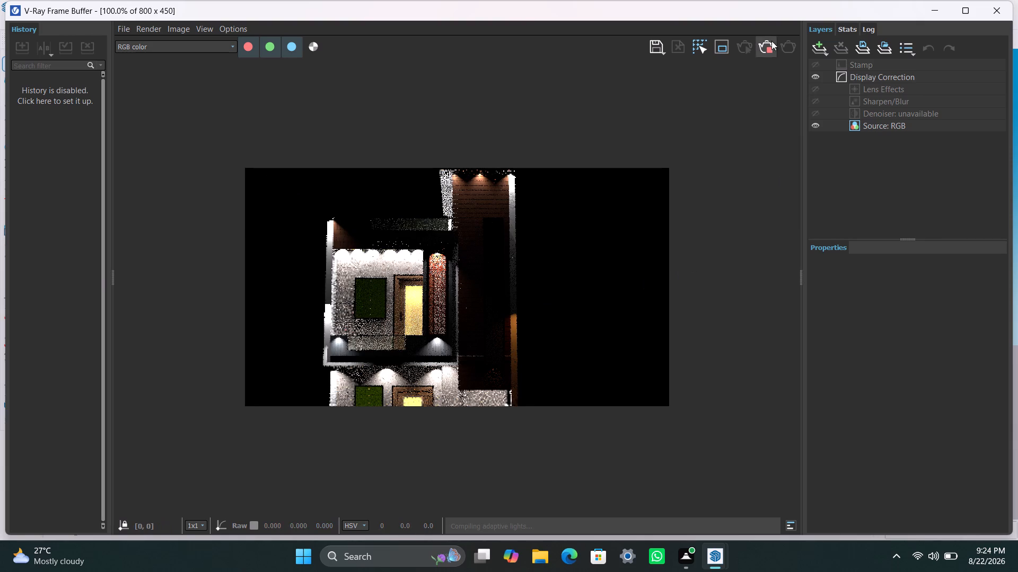
{"action": "left_click", "coordinate": [769, 50]}
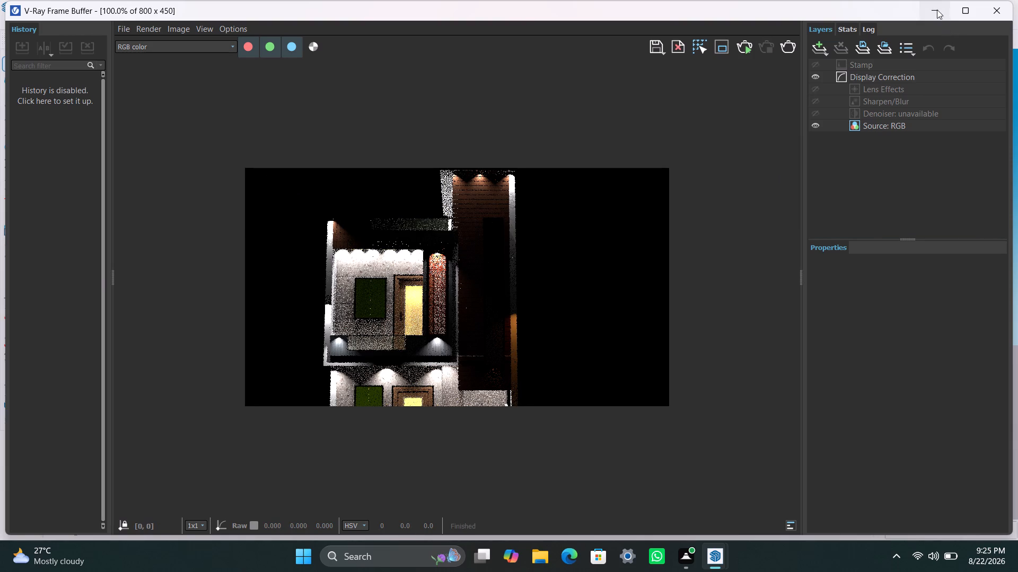
{"action": "left_click", "coordinate": [937, 10]}
Run a test render of the whole front elevation down to the gate and boundary wall, and stop it.
{"action": "scroll", "coordinate": [570, 302], "scroll_direction": "down", "scroll_amount": 4}
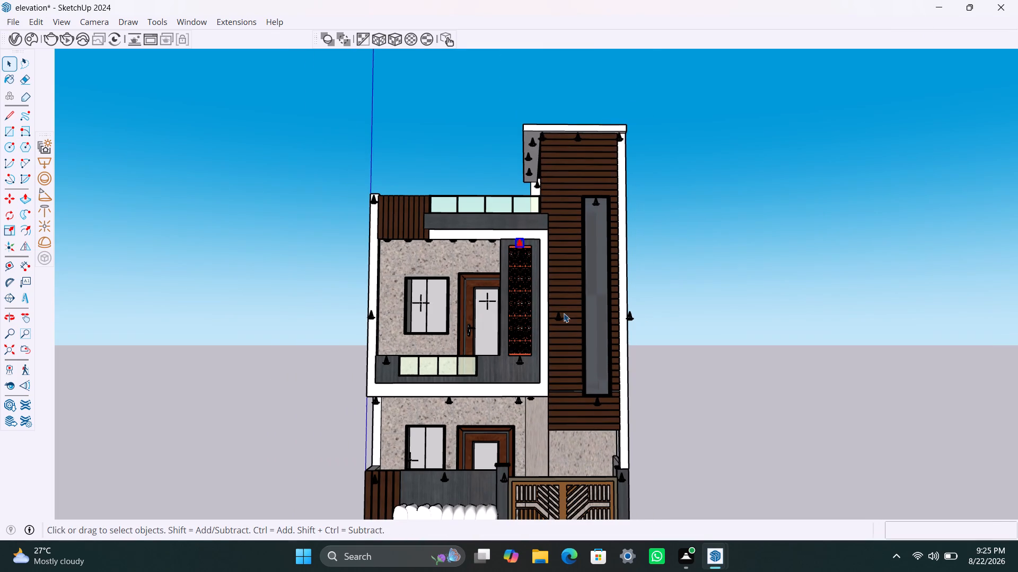
{"action": "middle_click_drag", "start_coordinate": [564, 314], "coordinate": [573, 260]}
{"action": "scroll", "coordinate": [573, 275], "scroll_direction": "down", "scroll_amount": 1}
{"action": "middle_click_drag", "start_coordinate": [567, 302], "coordinate": [567, 311]}
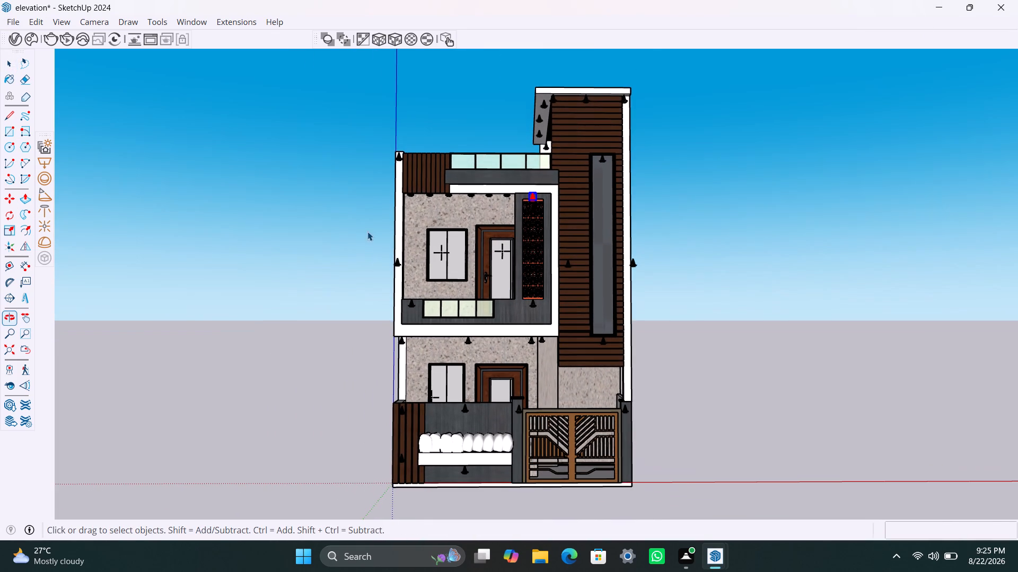
{"action": "left_click", "coordinate": [66, 36]}
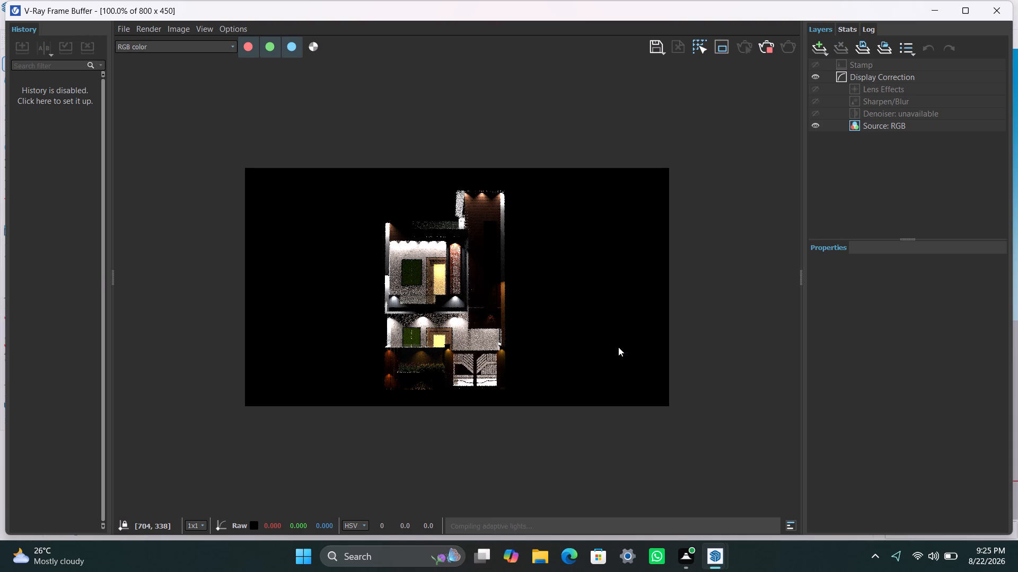
{"action": "left_click", "coordinate": [769, 50]}
{"action": "left_click", "coordinate": [933, 6]}
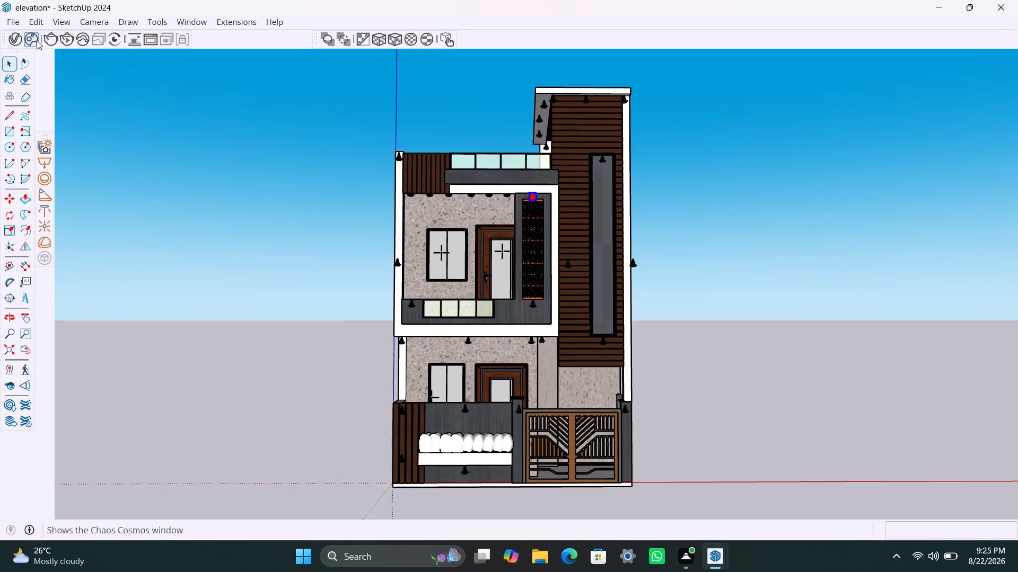
Set the SunLight intensity to 0.2 in the V-Ray scene lights.
{"action": "left_click", "coordinate": [13, 42]}
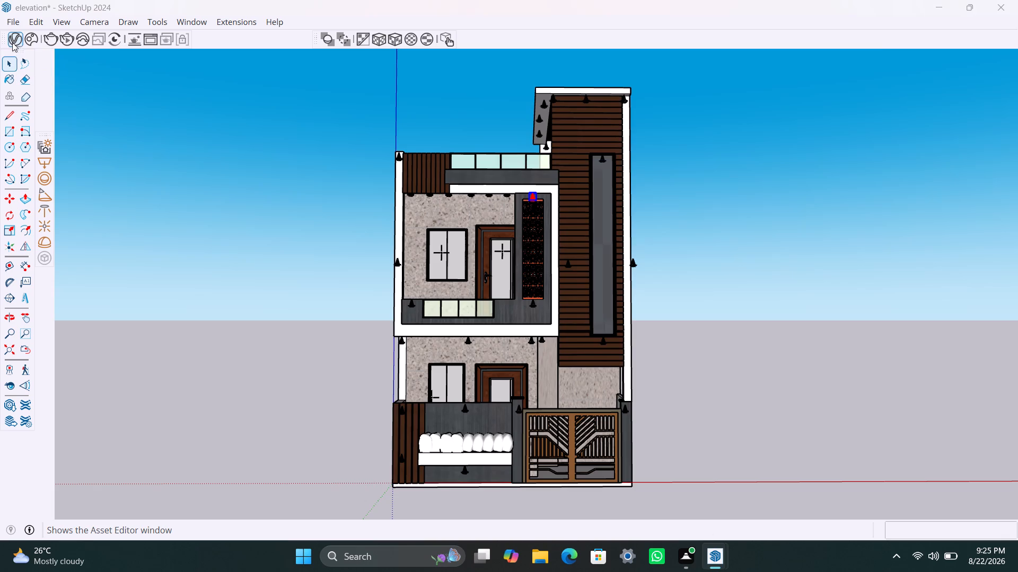
{"action": "left_click", "coordinate": [543, 78]}
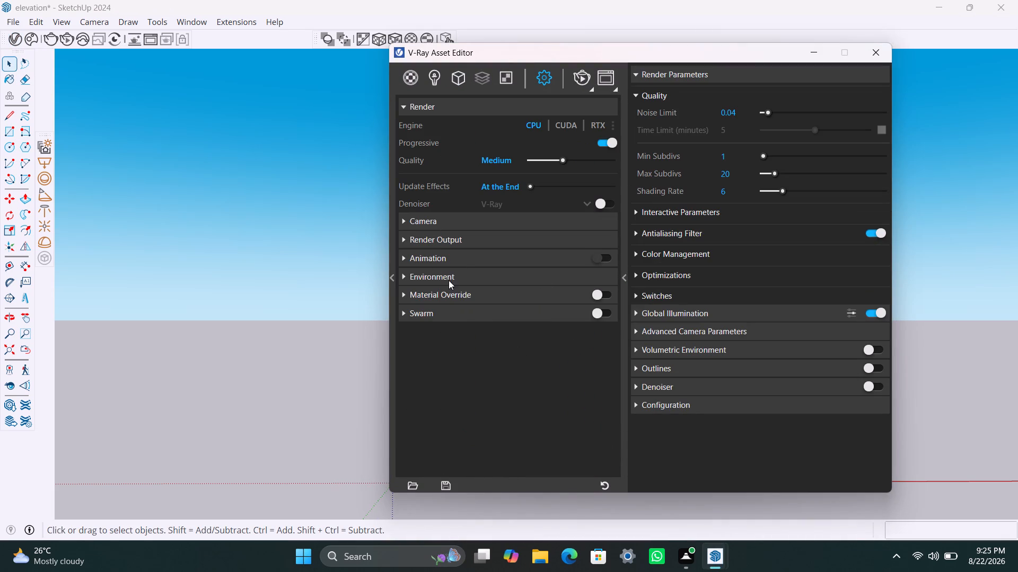
{"action": "left_click", "coordinate": [429, 73]}
{"action": "scroll", "coordinate": [476, 208], "scroll_direction": "up", "scroll_amount": 2}
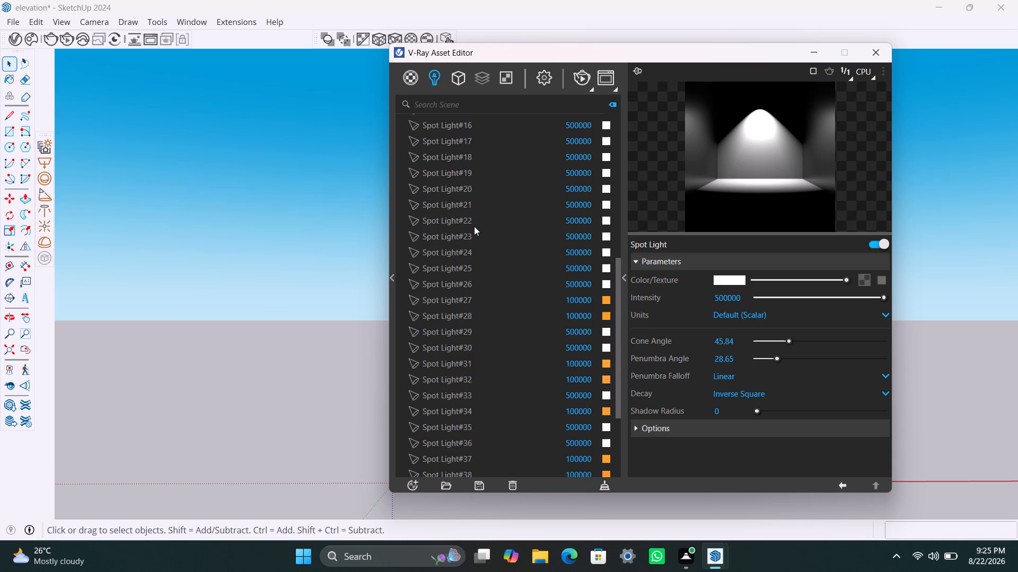
{"action": "scroll", "coordinate": [472, 229], "scroll_direction": "up", "scroll_amount": 9}
{"action": "scroll", "coordinate": [467, 277], "scroll_direction": "down", "scroll_amount": 20}
{"action": "scroll", "coordinate": [467, 277], "scroll_direction": "down", "scroll_amount": 3}
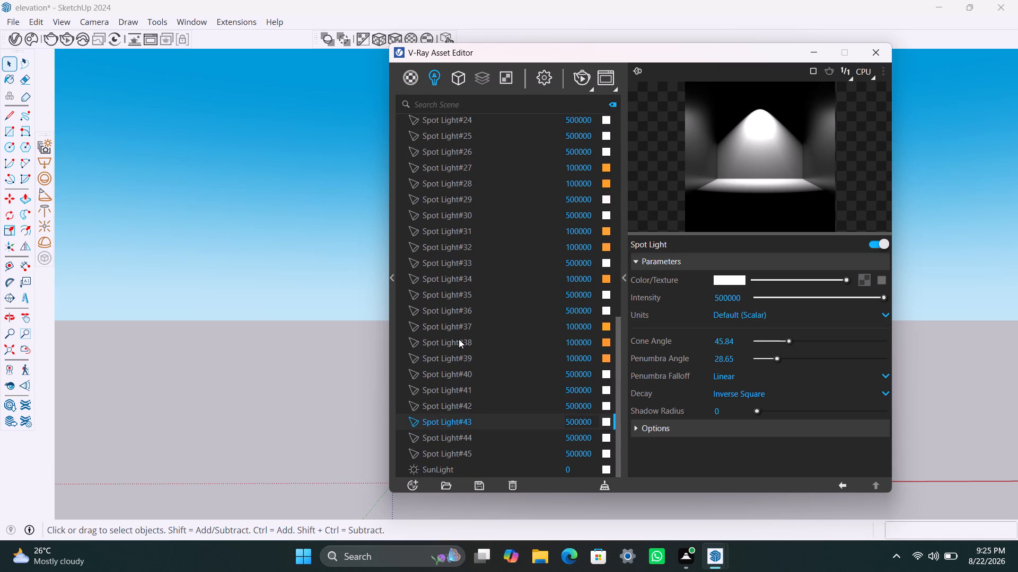
{"action": "scroll", "coordinate": [459, 339], "scroll_direction": "down", "scroll_amount": 18}
{"action": "scroll", "coordinate": [471, 283], "scroll_direction": "up", "scroll_amount": 11}
{"action": "scroll", "coordinate": [471, 277], "scroll_direction": "down", "scroll_amount": 20}
{"action": "scroll", "coordinate": [471, 277], "scroll_direction": "down", "scroll_amount": 6}
{"action": "left_click", "coordinate": [457, 468]}
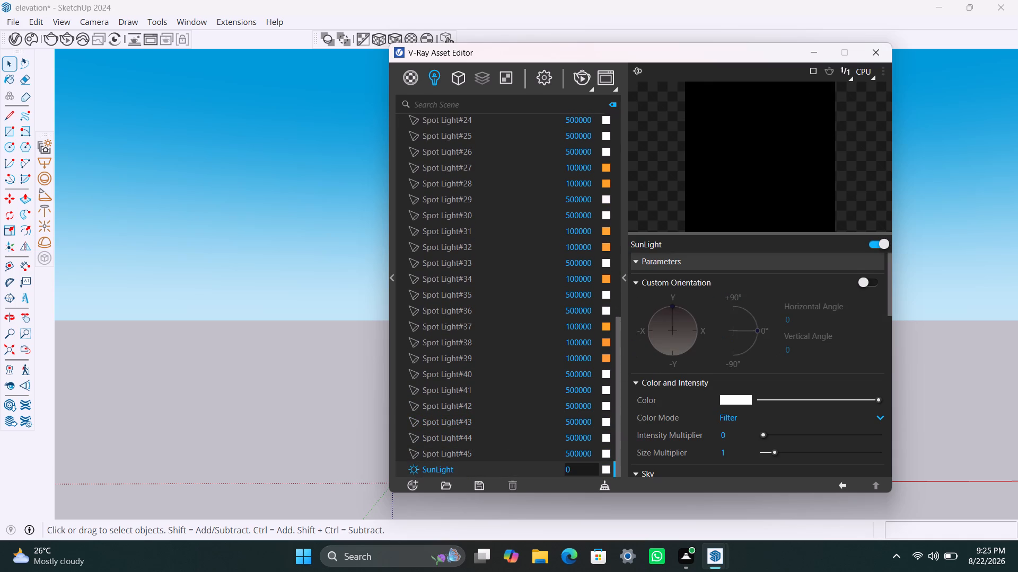
{"action": "left_click_drag", "start_coordinate": [580, 474], "coordinate": [569, 474]}
{"action": "left_click_drag", "start_coordinate": [577, 470], "coordinate": [551, 478]}
{"action": "type", "text": "0.2"}
{"action": "key", "text": "Return"}
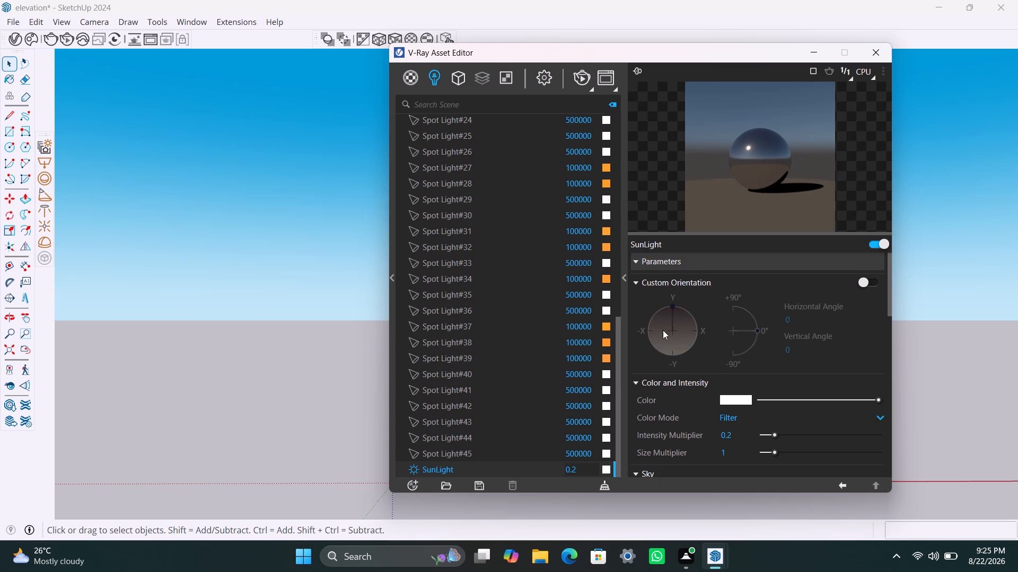
Look through the SunLight parameters, from orientation and colour to sky, albedo and cloud settings.
{"action": "scroll", "coordinate": [663, 368], "scroll_direction": "down", "scroll_amount": 2}
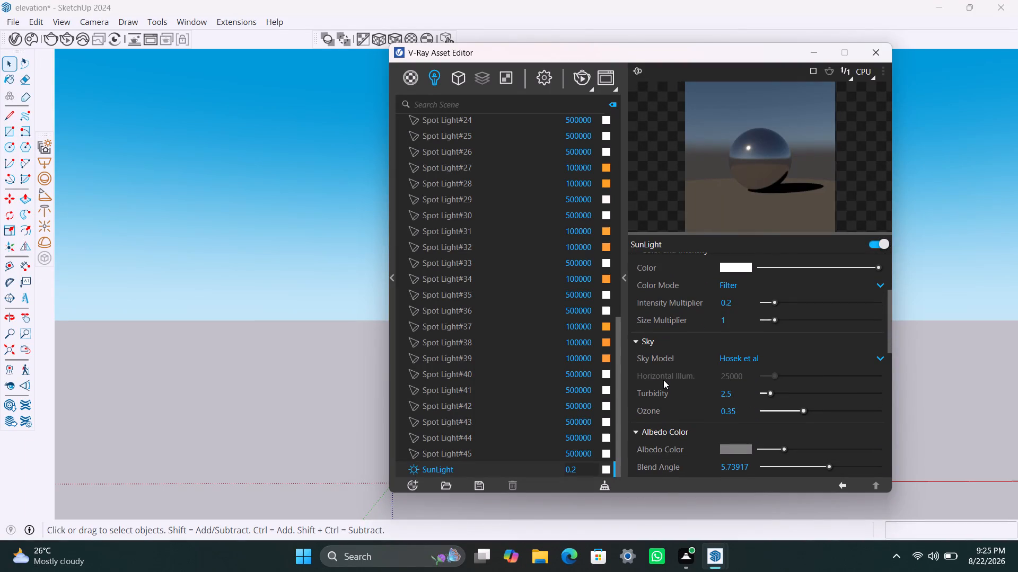
{"action": "scroll", "coordinate": [675, 360], "scroll_direction": "down", "scroll_amount": 3}
{"action": "scroll", "coordinate": [675, 362], "scroll_direction": "up", "scroll_amount": 5}
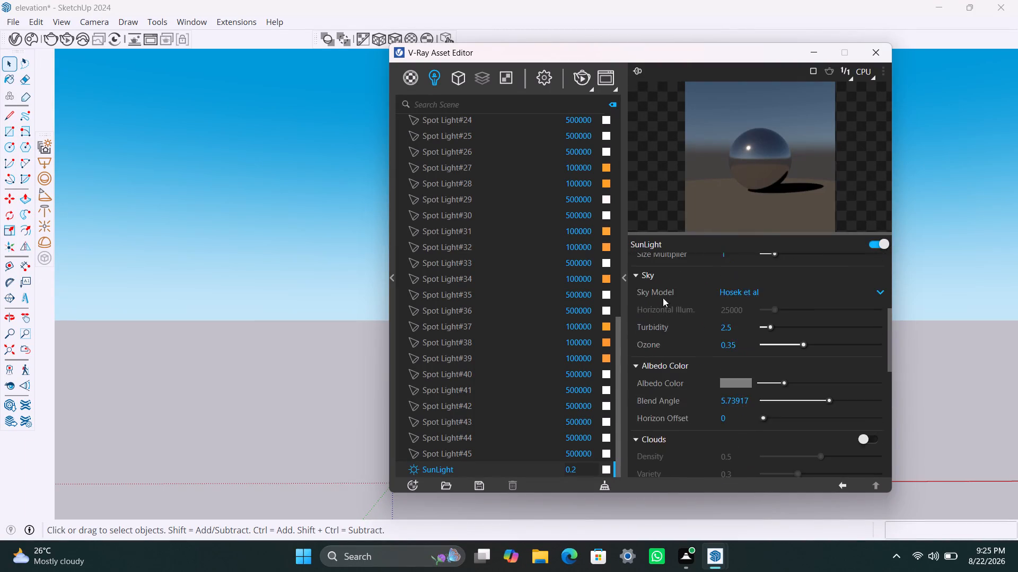
{"action": "scroll", "coordinate": [663, 298], "scroll_direction": "up", "scroll_amount": 4}
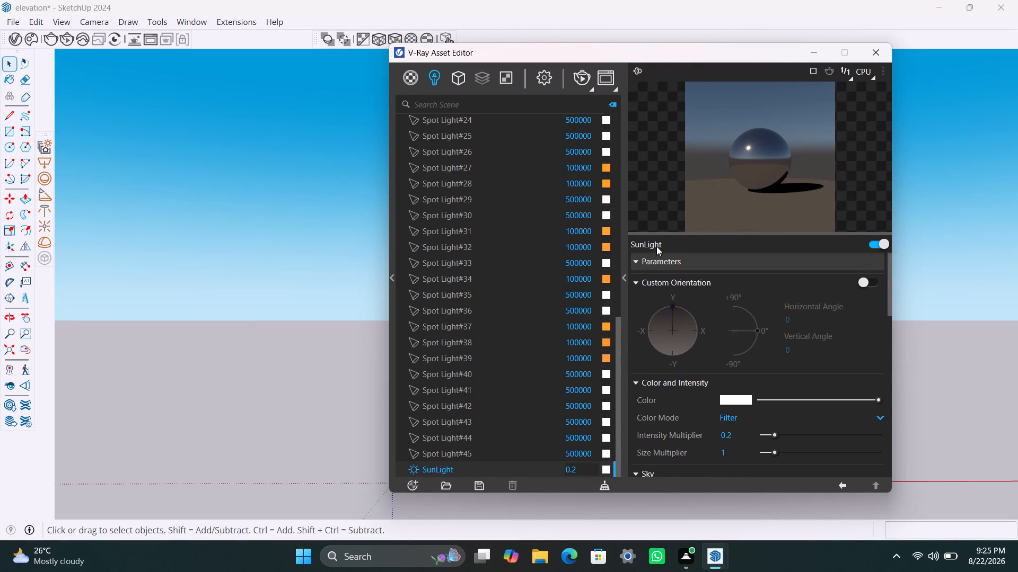
{"action": "left_click", "coordinate": [629, 262]}
{"action": "left_click", "coordinate": [636, 260]}
{"action": "left_click", "coordinate": [636, 260]}
{"action": "scroll", "coordinate": [658, 326], "scroll_direction": "down", "scroll_amount": 3}
{"action": "scroll", "coordinate": [720, 404], "scroll_direction": "down", "scroll_amount": 2}
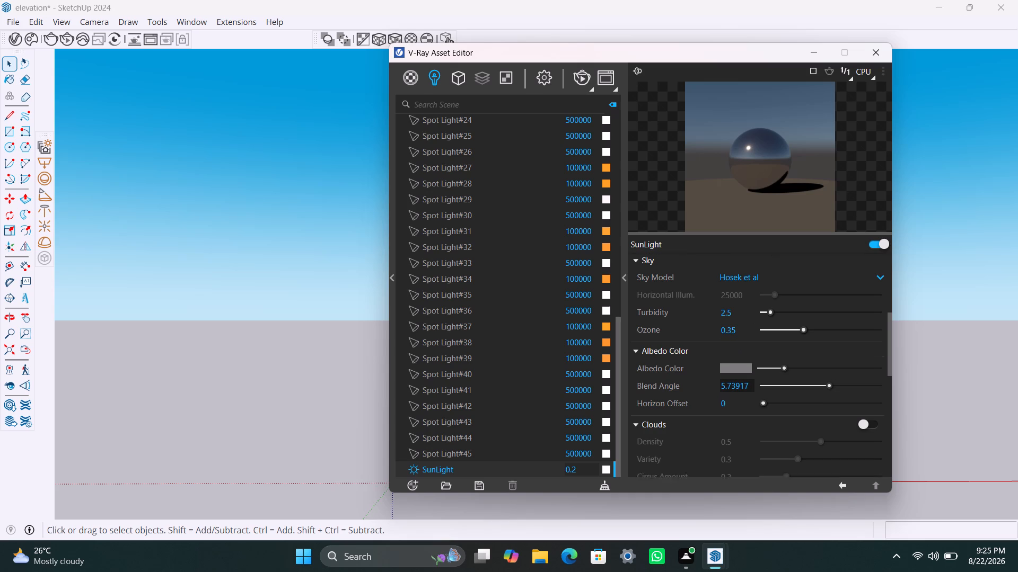
{"action": "scroll", "coordinate": [720, 404], "scroll_direction": "down", "scroll_amount": 13}
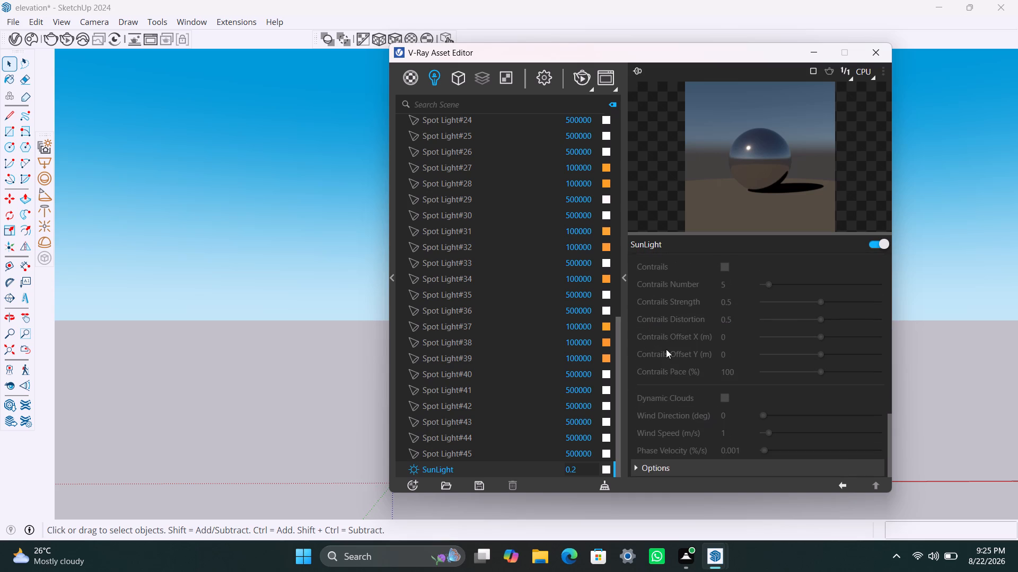
Enable the GI override in the Environment section of the V-Ray render settings.
{"action": "left_click", "coordinate": [544, 80]}
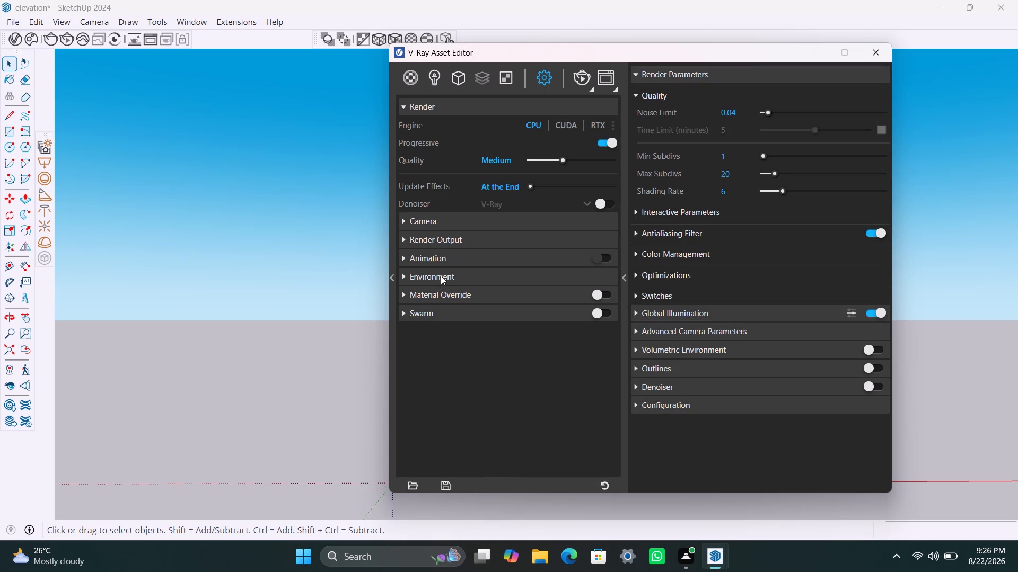
{"action": "left_click", "coordinate": [440, 275]}
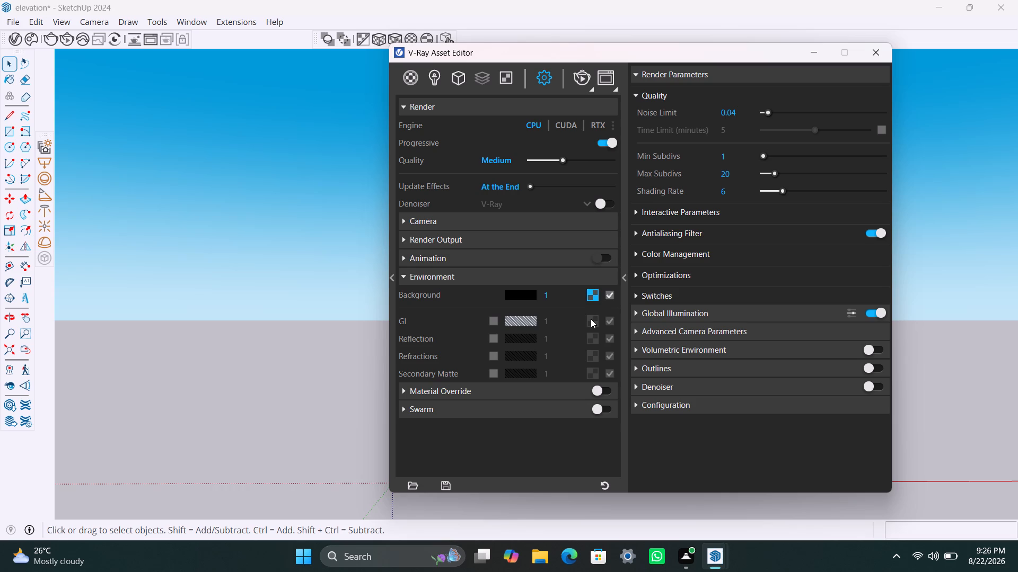
{"action": "left_click", "coordinate": [492, 317]}
Replace the Environment Sky texture of the environment background with a Bitmap texture.
{"action": "left_click", "coordinate": [595, 296]}
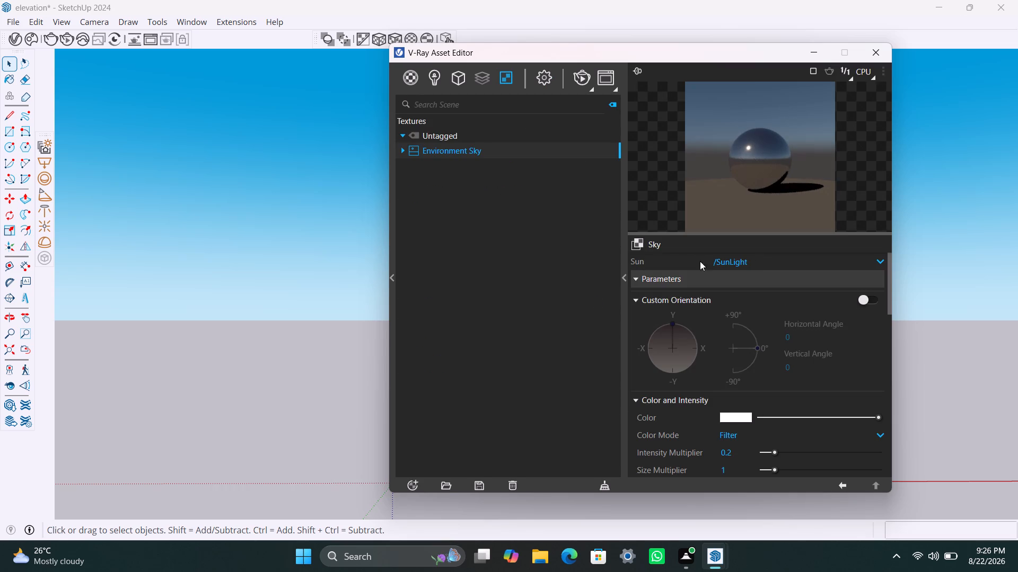
{"action": "left_click", "coordinate": [642, 245]}
{"action": "left_click", "coordinate": [652, 259]}
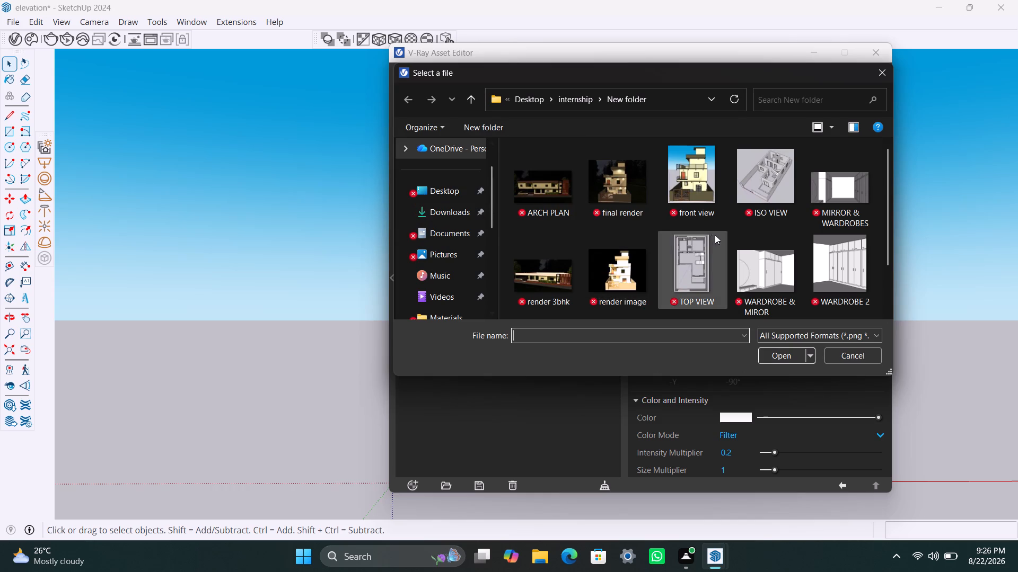
Browse the internship, sketch up render and Downloads folders for a background image, and close the file chooser without picking one.
{"action": "left_click", "coordinate": [453, 193]}
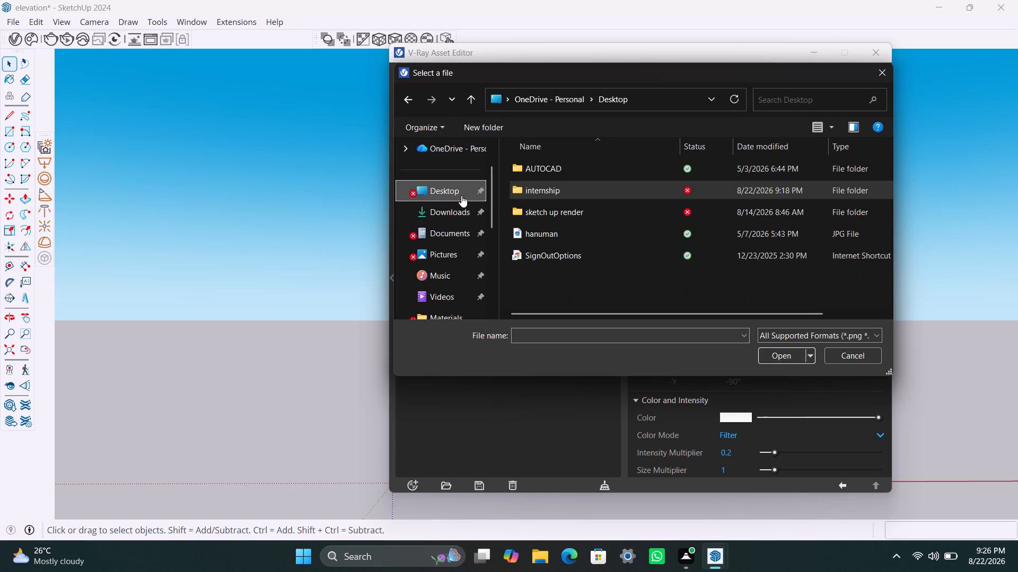
{"action": "double_click", "coordinate": [568, 198]}
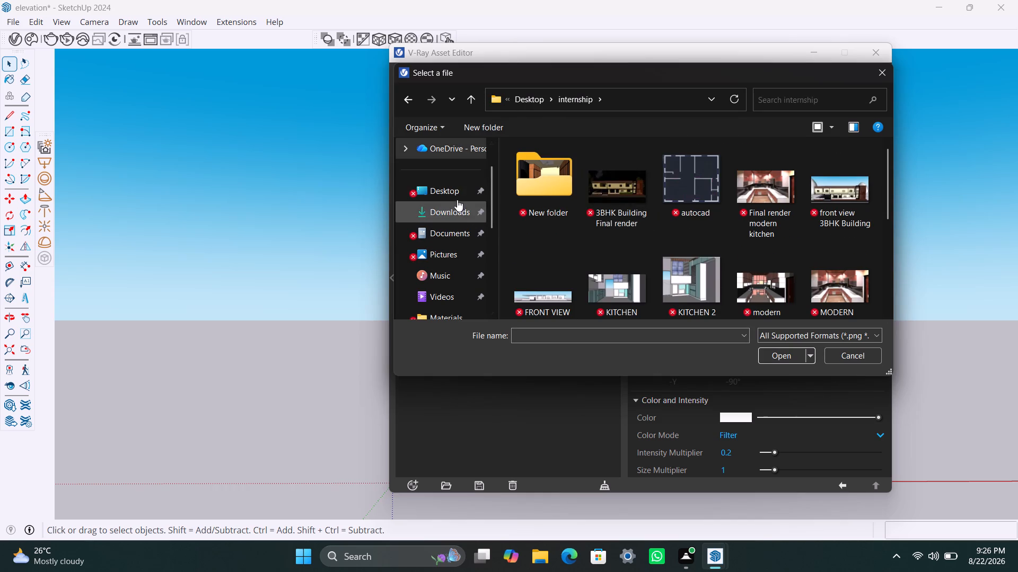
{"action": "double_click", "coordinate": [457, 199]}
{"action": "double_click", "coordinate": [576, 209]}
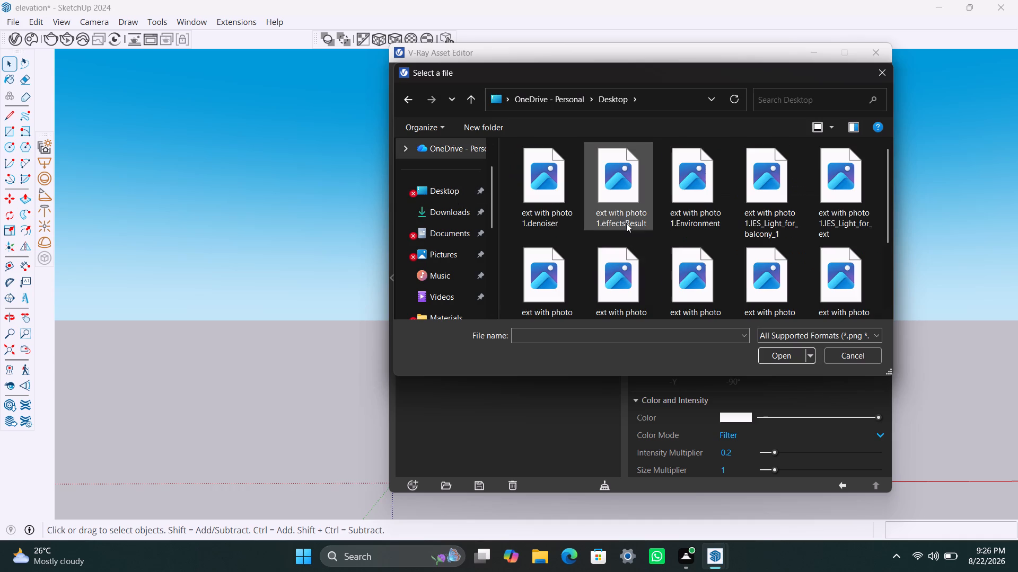
{"action": "scroll", "coordinate": [664, 258], "scroll_direction": "down", "scroll_amount": 4}
{"action": "scroll", "coordinate": [665, 260], "scroll_direction": "up", "scroll_amount": 2}
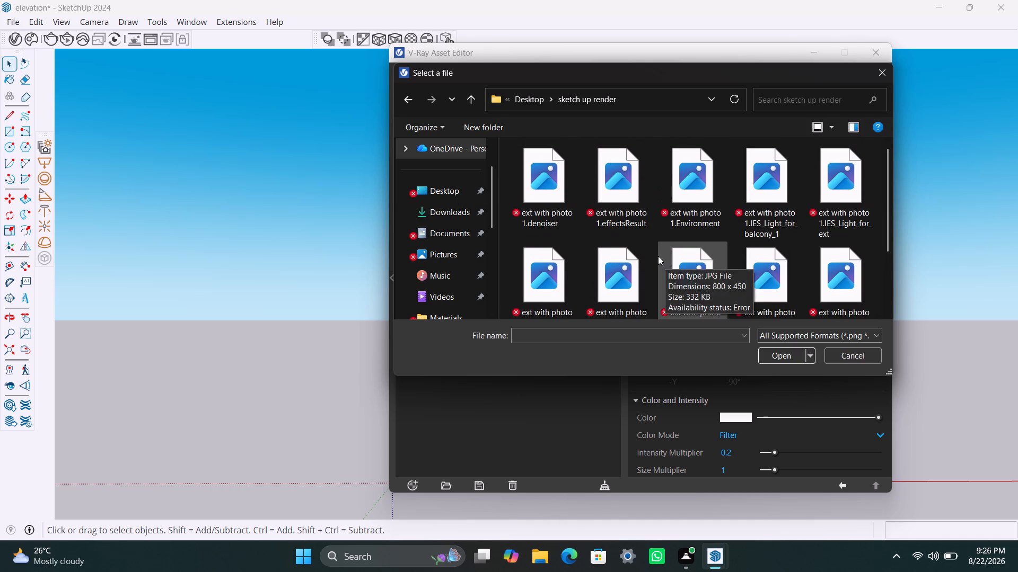
{"action": "scroll", "coordinate": [658, 255], "scroll_direction": "up", "scroll_amount": 3}
{"action": "double_click", "coordinate": [452, 199]}
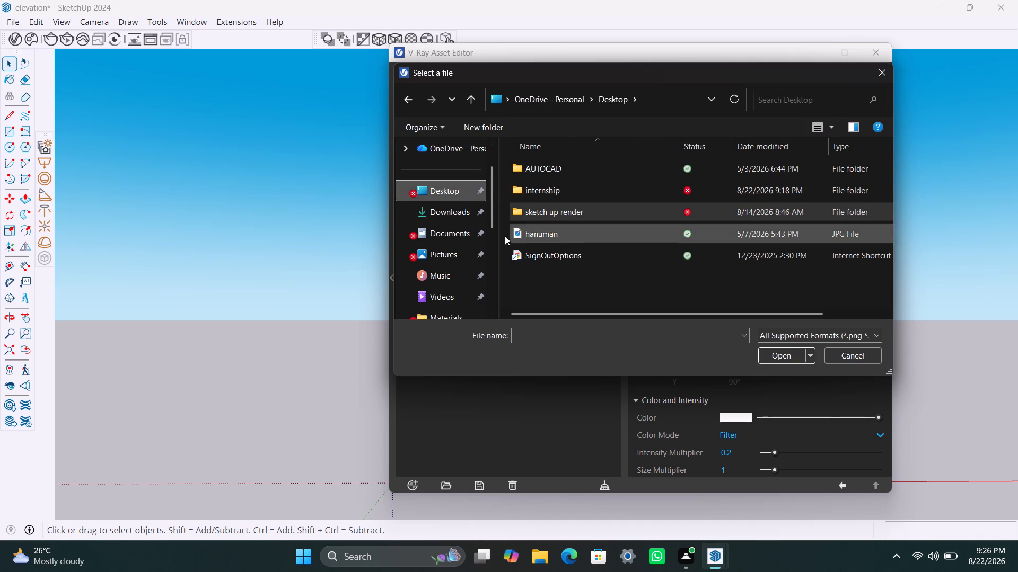
{"action": "double_click", "coordinate": [471, 215]}
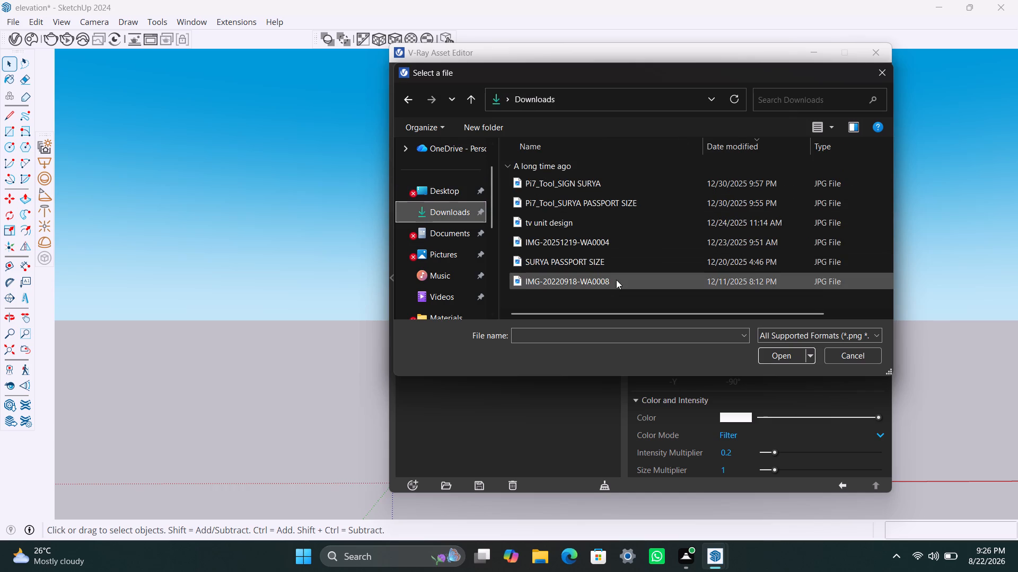
{"action": "left_click", "coordinate": [879, 57]}
{"action": "left_click", "coordinate": [806, 55]}
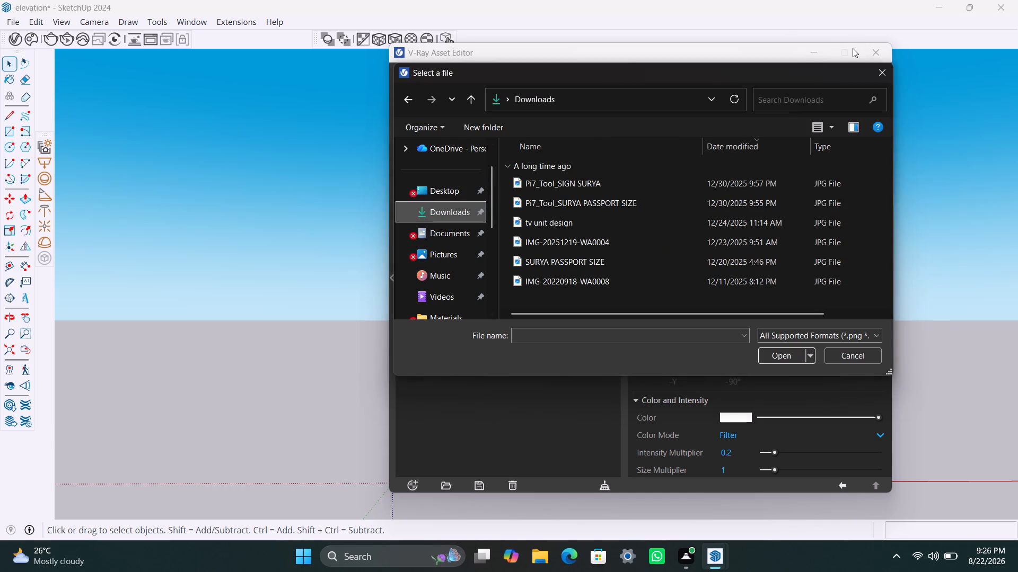
{"action": "left_click", "coordinate": [873, 52]}
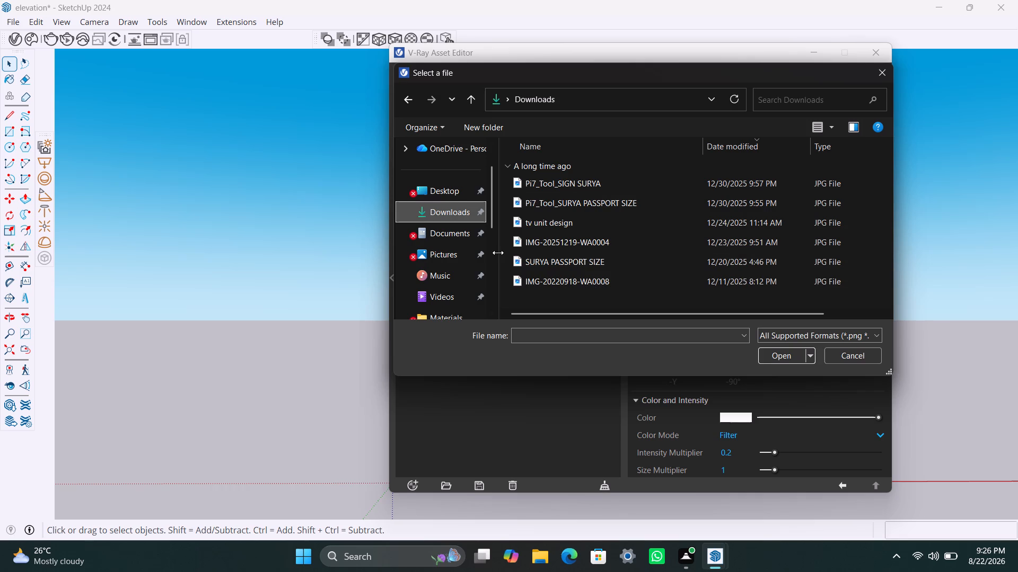
{"action": "left_click", "coordinate": [820, 52]}
{"action": "double_click", "coordinate": [869, 50]}
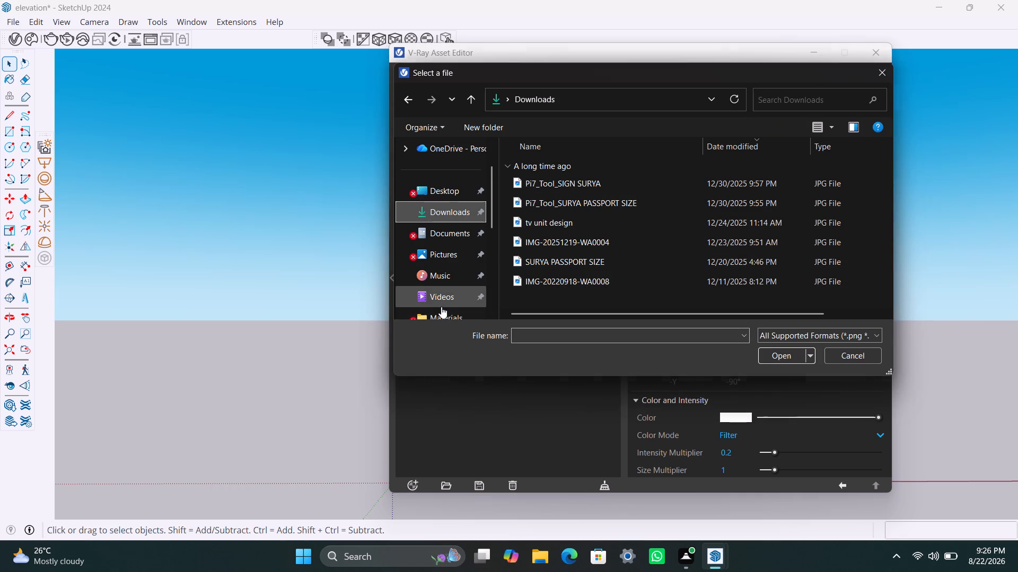
{"action": "key", "text": "Escape"}
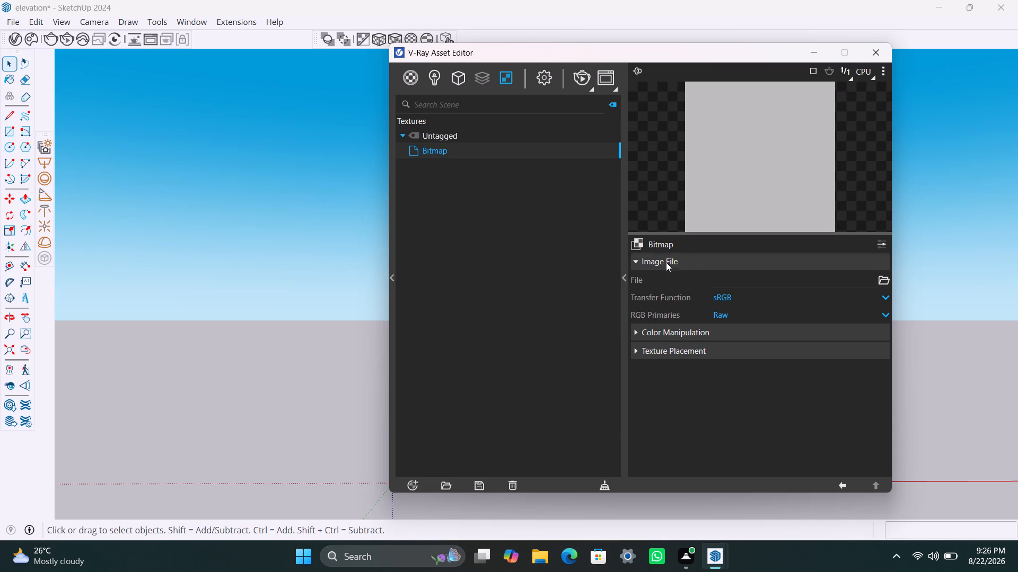
Search the Desktop and its sketch up render folder again for the Bitmap's image file, and cancel the selection.
{"action": "left_click", "coordinate": [886, 276]}
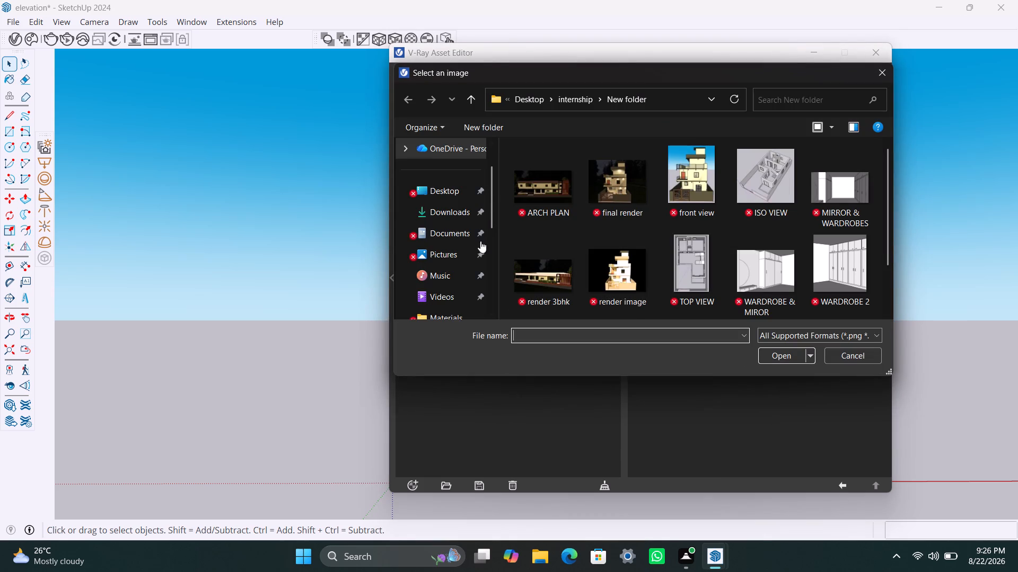
{"action": "left_click", "coordinate": [438, 190]}
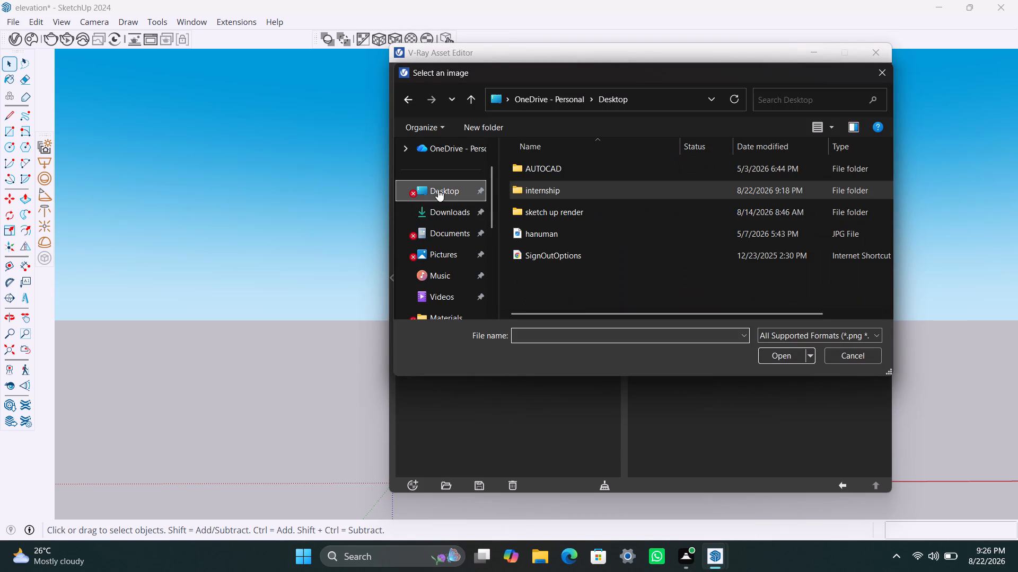
{"action": "double_click", "coordinate": [569, 210]}
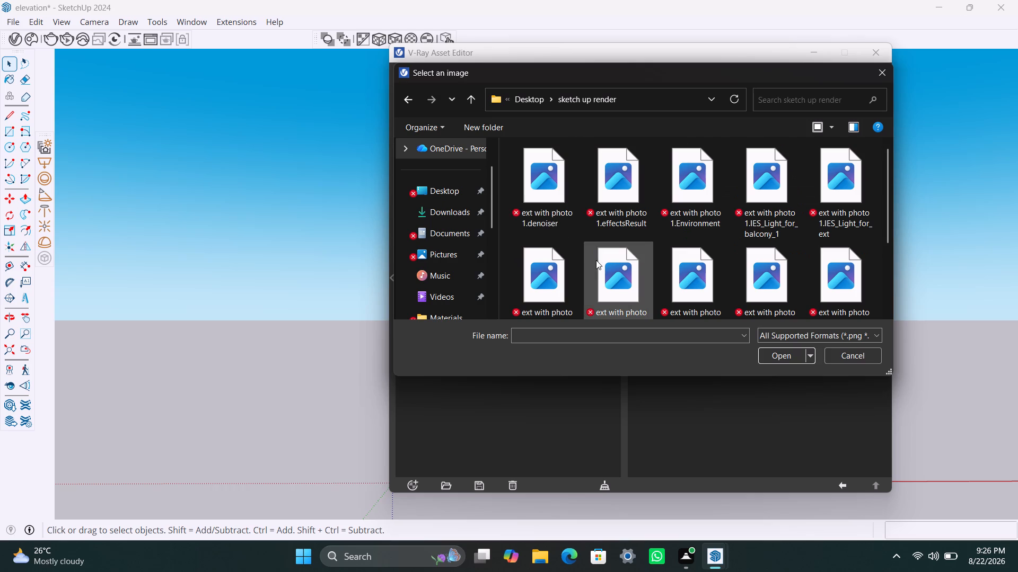
{"action": "scroll", "coordinate": [601, 276], "scroll_direction": "down", "scroll_amount": 5}
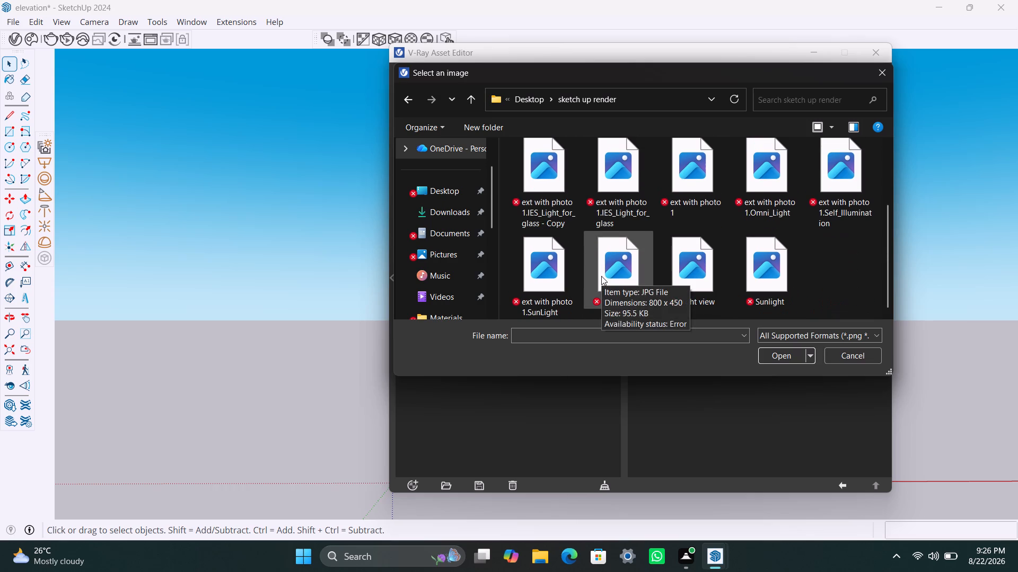
{"action": "scroll", "coordinate": [612, 273], "scroll_direction": "up", "scroll_amount": 3}
{"action": "left_click", "coordinate": [452, 211]}
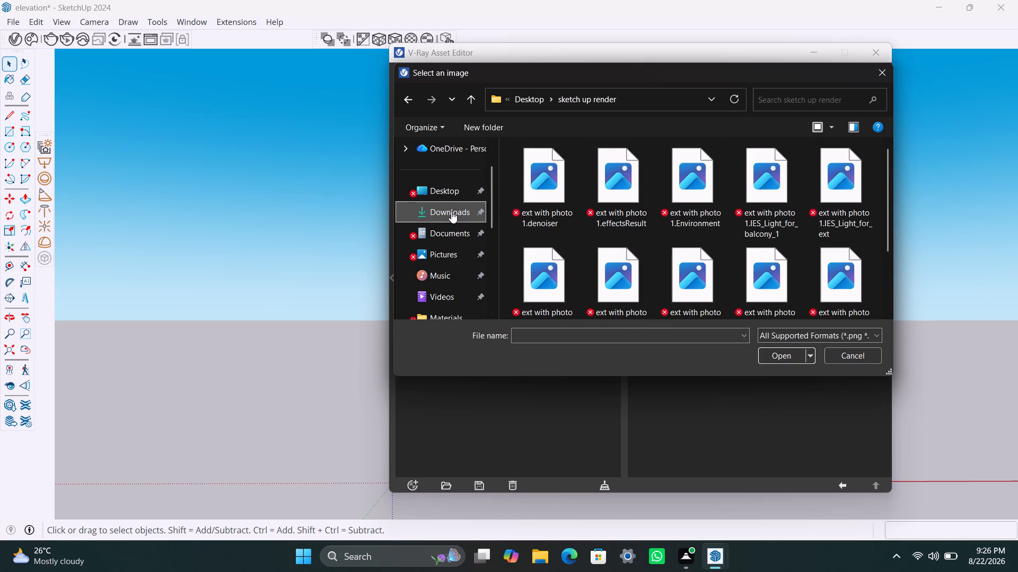
{"action": "double_click", "coordinate": [435, 190]}
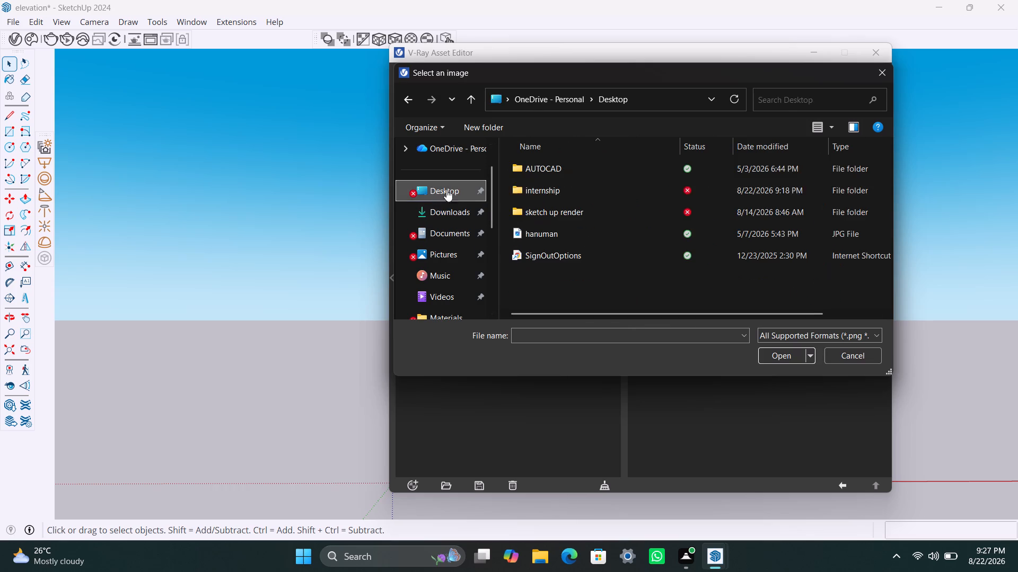
{"action": "left_click", "coordinate": [874, 50]}
{"action": "key", "text": "Escape"}
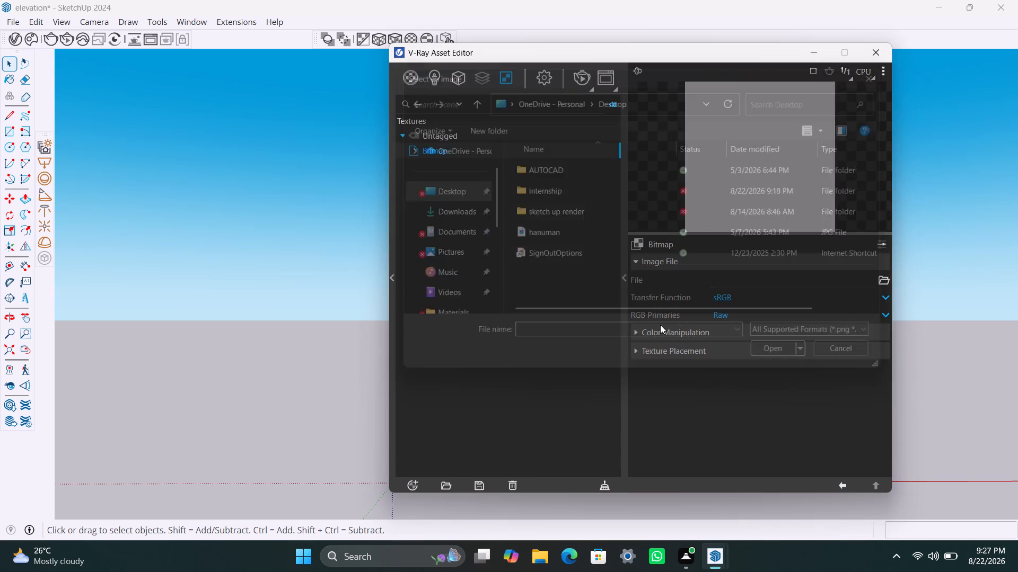
Place a V-Ray dome light on the ground beside the house, outside its front corner.
{"action": "left_click", "coordinate": [546, 76]}
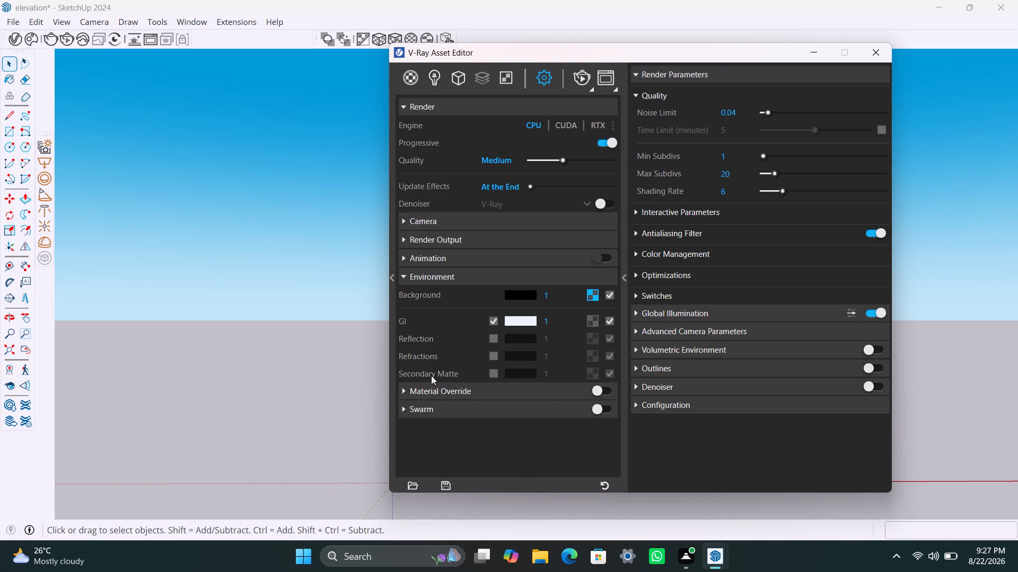
{"action": "left_click", "coordinate": [434, 79]}
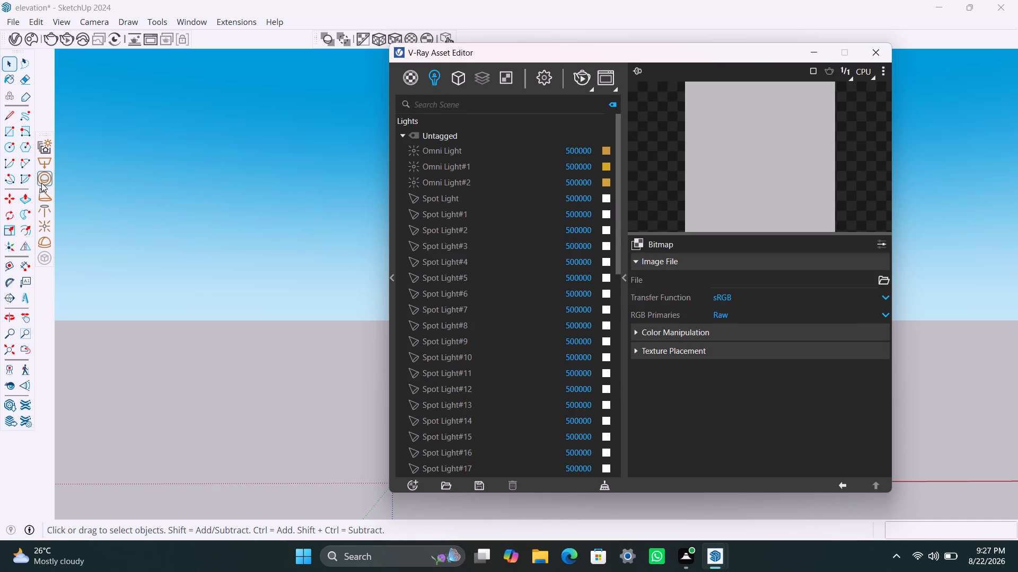
{"action": "left_click", "coordinate": [42, 234]}
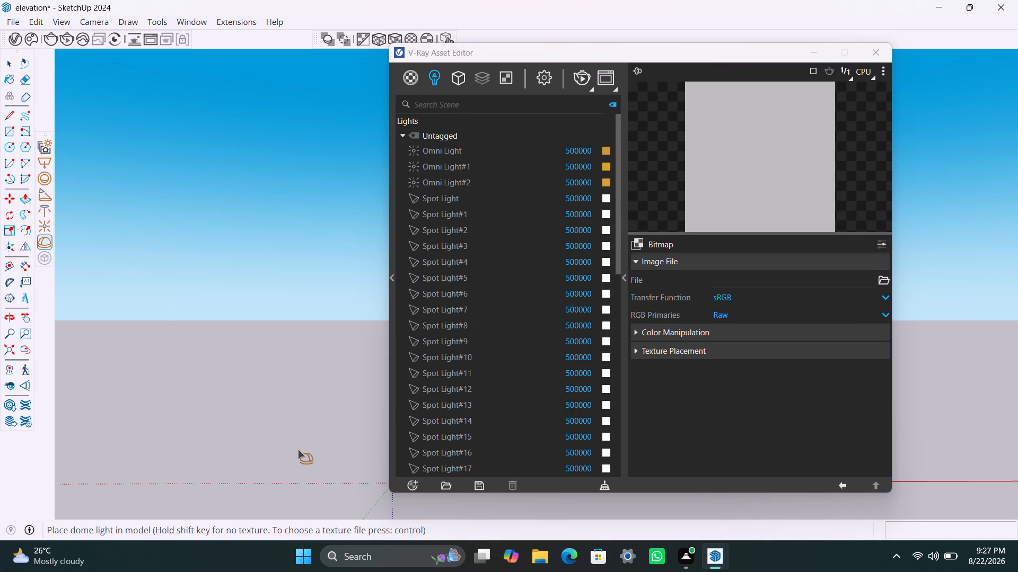
{"action": "scroll", "coordinate": [304, 452], "scroll_direction": "up", "scroll_amount": 2}
{"action": "middle_click_drag", "start_coordinate": [311, 452], "coordinate": [157, 431]}
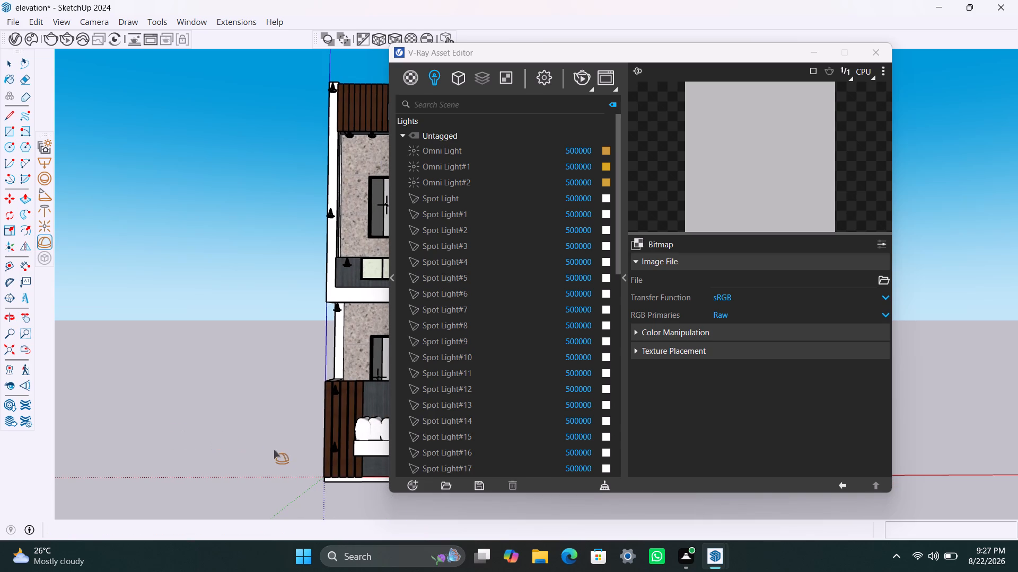
{"action": "left_click", "coordinate": [274, 450]}
{"action": "key", "text": "space"}
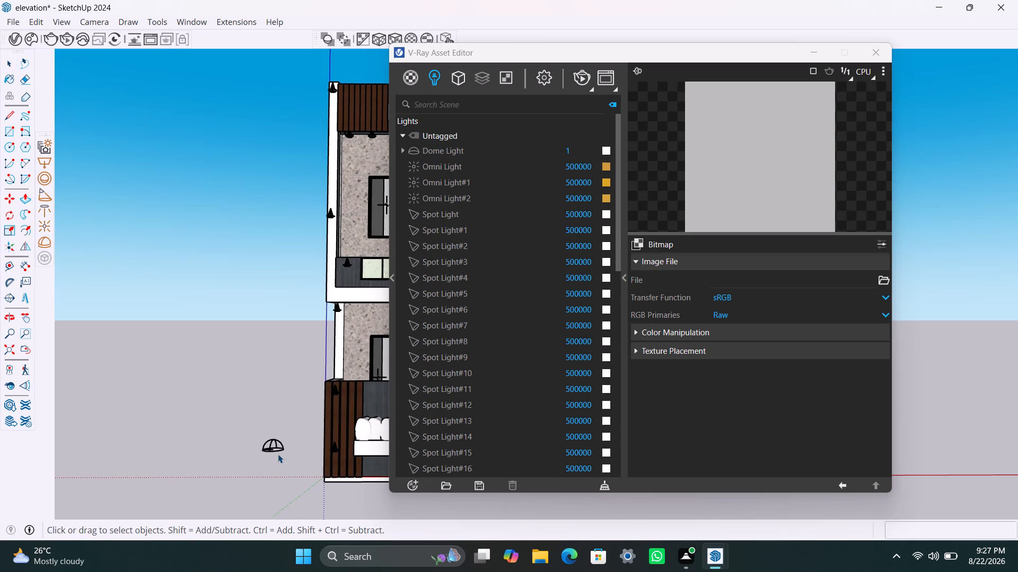
Scale the dome light by about 6.24 along blue and about 5.00, -1.17 along red and green.
{"action": "left_click", "coordinate": [268, 444]}
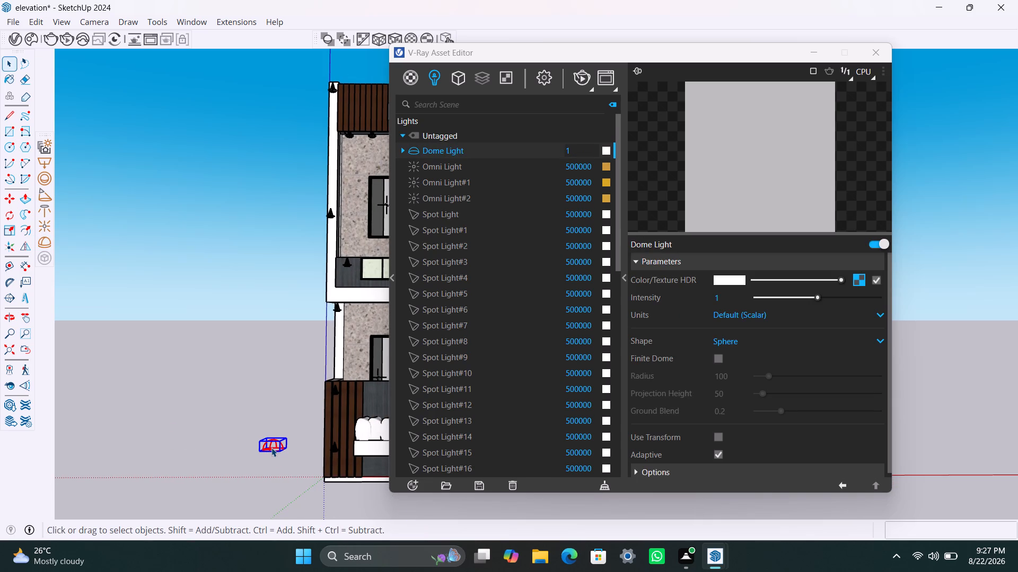
{"action": "key", "text": "s"}
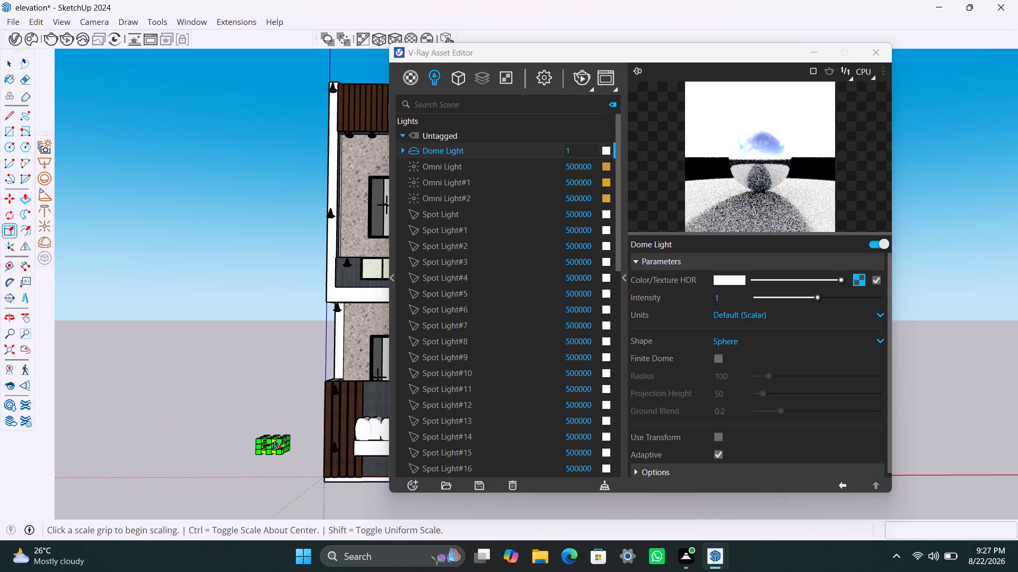
{"action": "left_click_drag", "start_coordinate": [277, 435], "coordinate": [283, 387]}
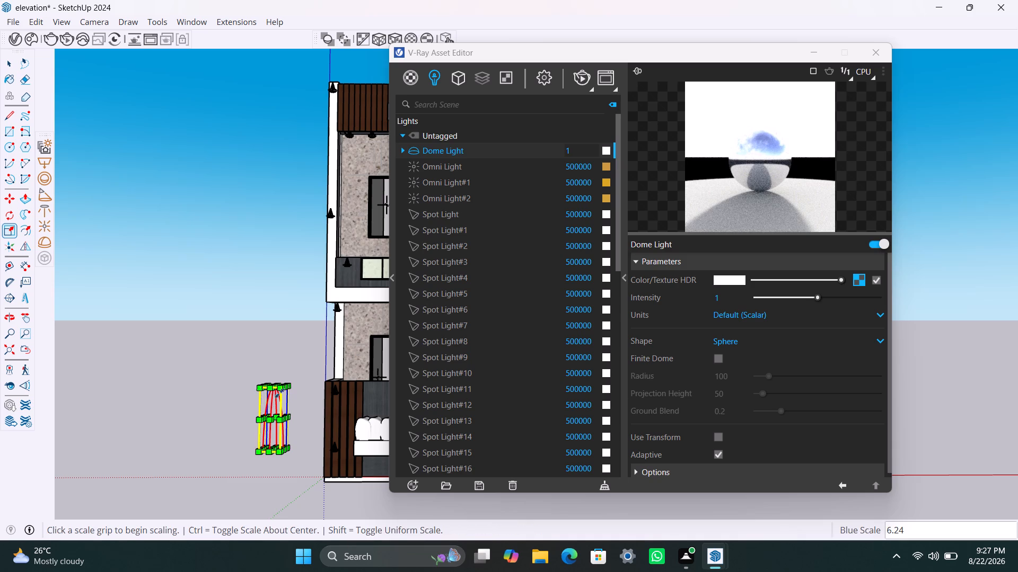
{"action": "left_click_drag", "start_coordinate": [258, 422], "coordinate": [200, 414]}
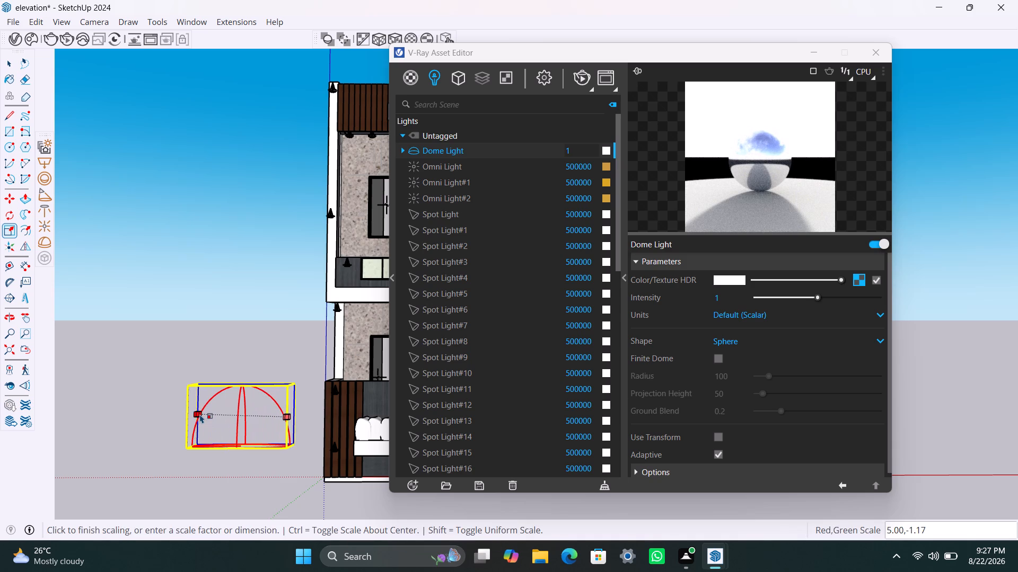
{"action": "left_click_drag", "start_coordinate": [200, 414], "coordinate": [199, 414]}
{"action": "key", "text": "space"}
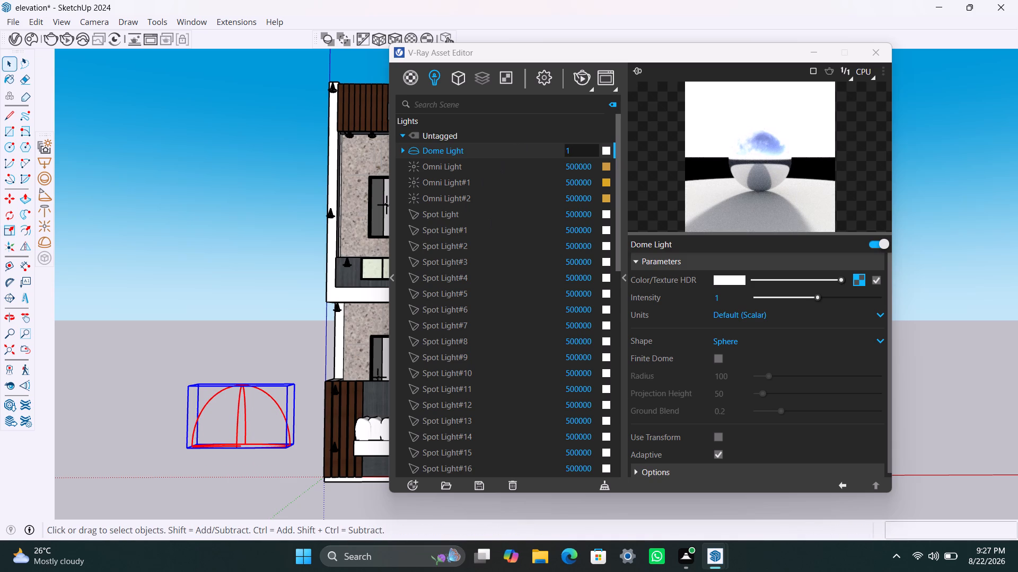
Open the dome light's texture bitmap, search the internship and sketch up render folders for its image file, and cancel the selection.
{"action": "left_click", "coordinate": [498, 153]}
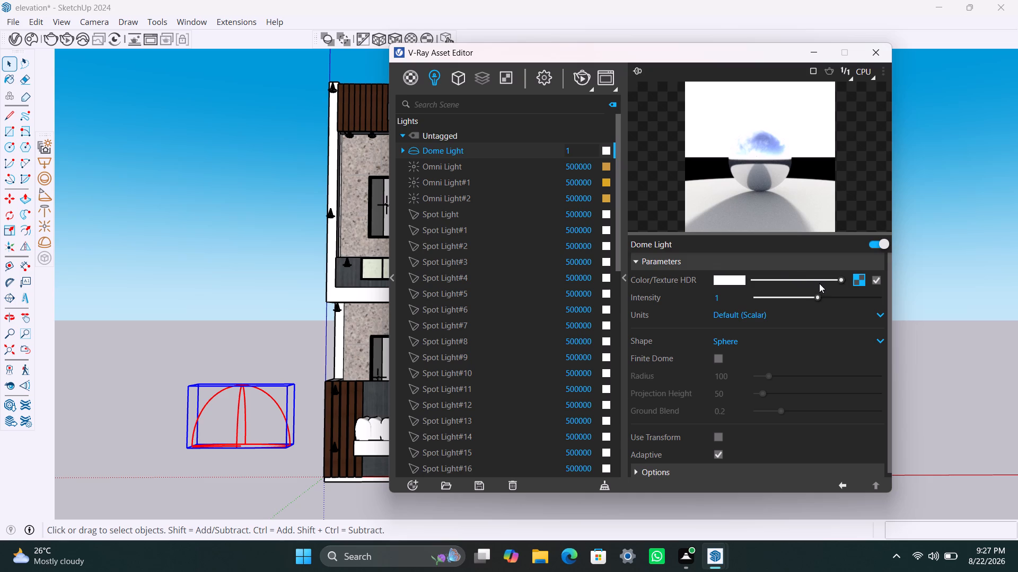
{"action": "left_click", "coordinate": [858, 279]}
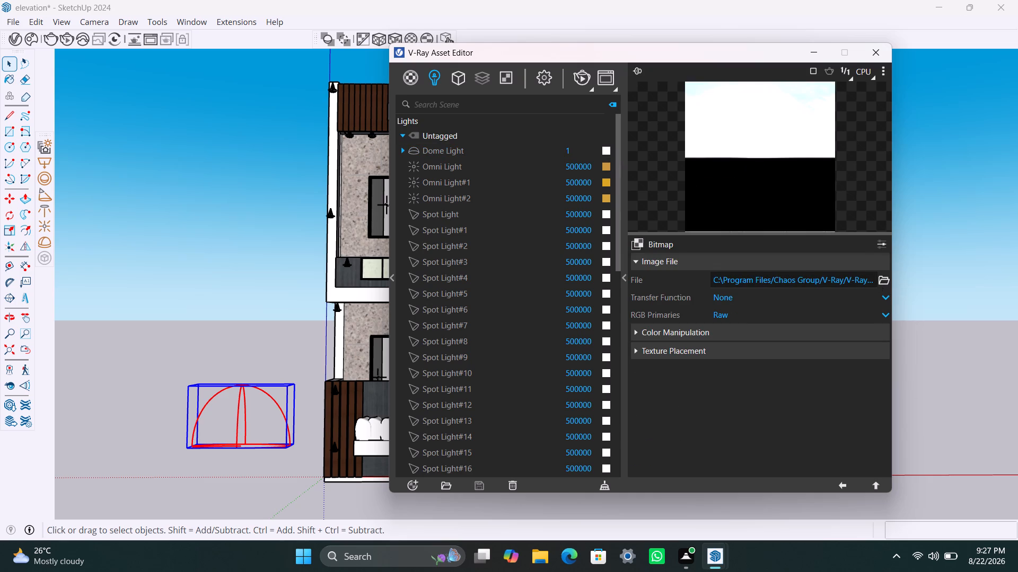
{"action": "left_click", "coordinate": [887, 279]}
{"action": "scroll", "coordinate": [673, 253], "scroll_direction": "down", "scroll_amount": 1}
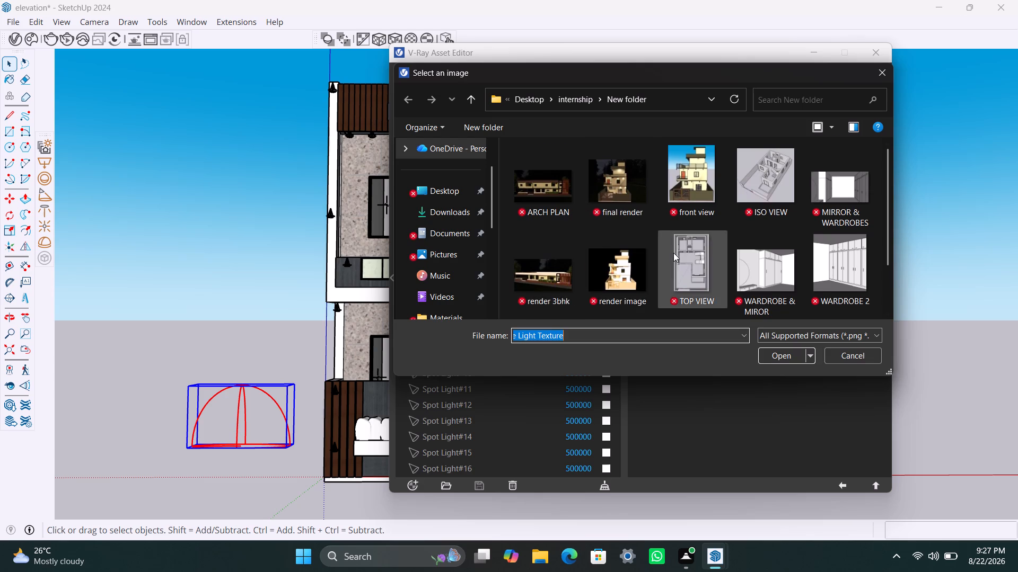
{"action": "scroll", "coordinate": [673, 253], "scroll_direction": "down", "scroll_amount": 6}
{"action": "scroll", "coordinate": [674, 253], "scroll_direction": "up", "scroll_amount": 6}
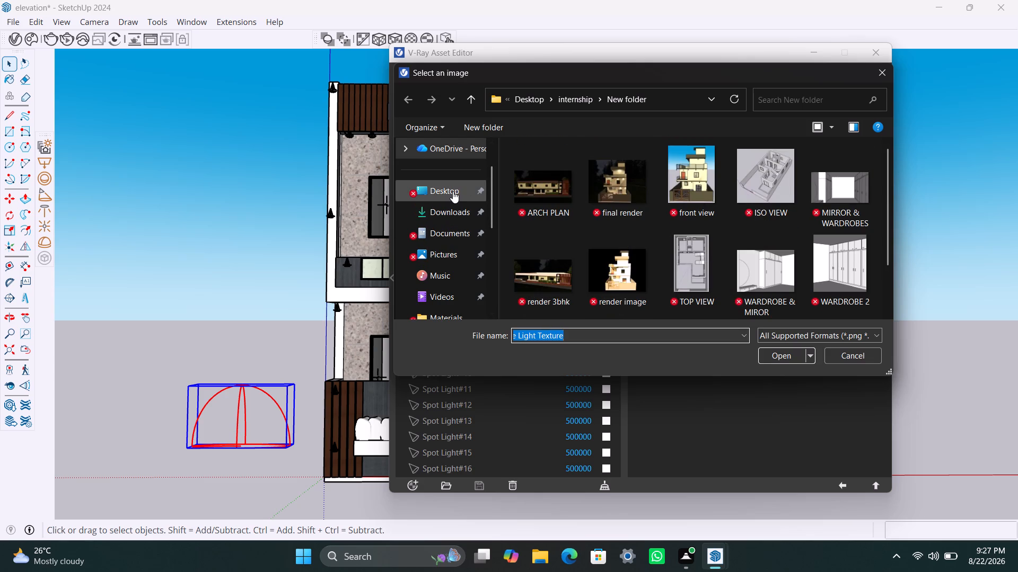
{"action": "left_click", "coordinate": [453, 191]}
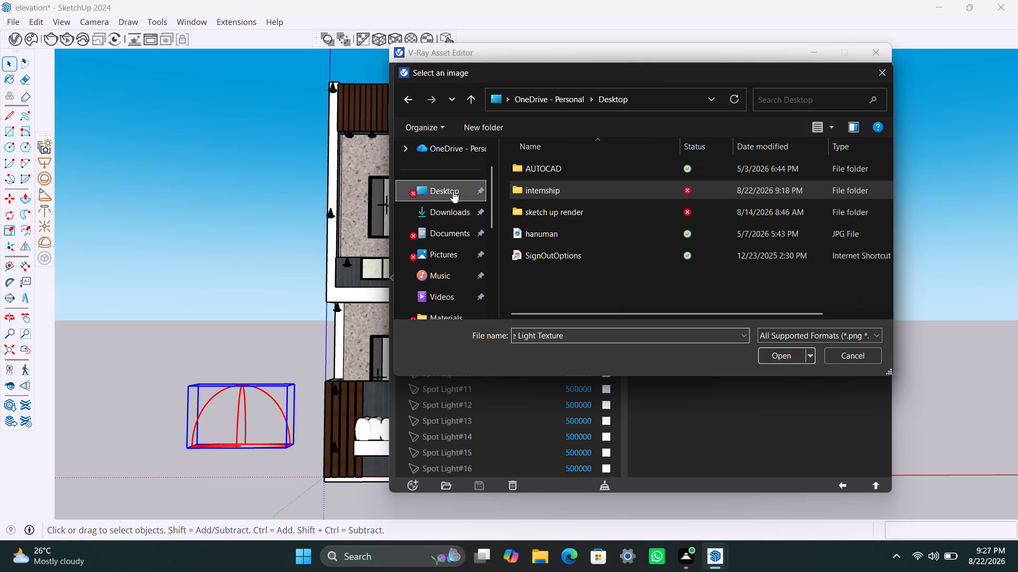
{"action": "double_click", "coordinate": [579, 211]}
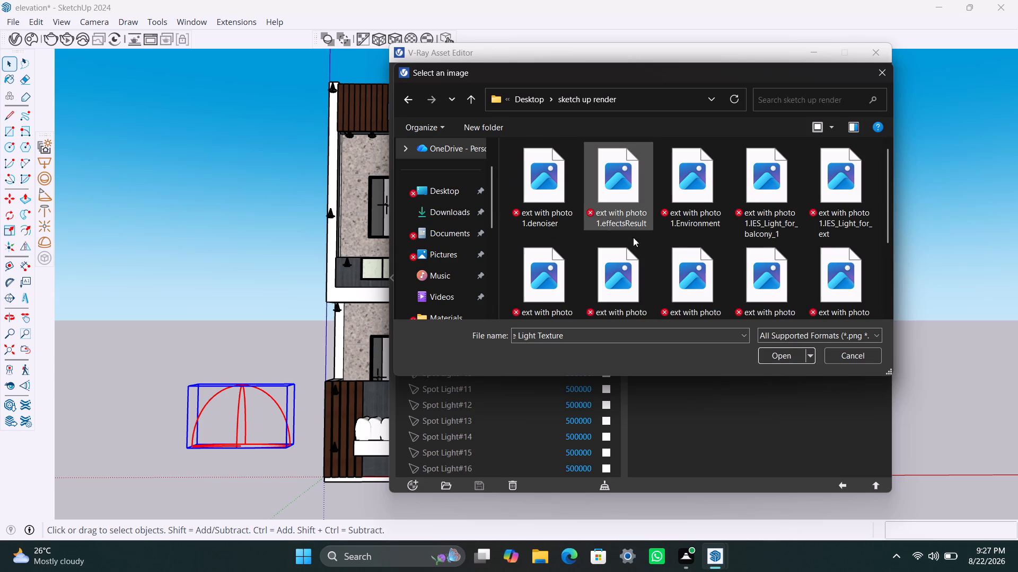
{"action": "scroll", "coordinate": [637, 264], "scroll_direction": "down", "scroll_amount": 9}
{"action": "scroll", "coordinate": [645, 267], "scroll_direction": "up", "scroll_amount": 9}
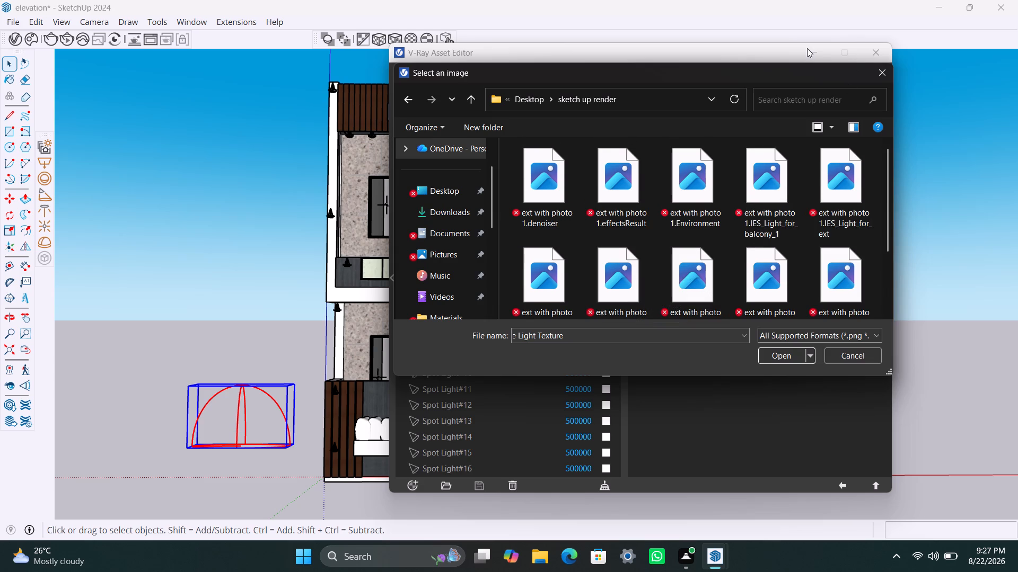
{"action": "left_click", "coordinate": [807, 48]}
{"action": "left_click", "coordinate": [870, 54]}
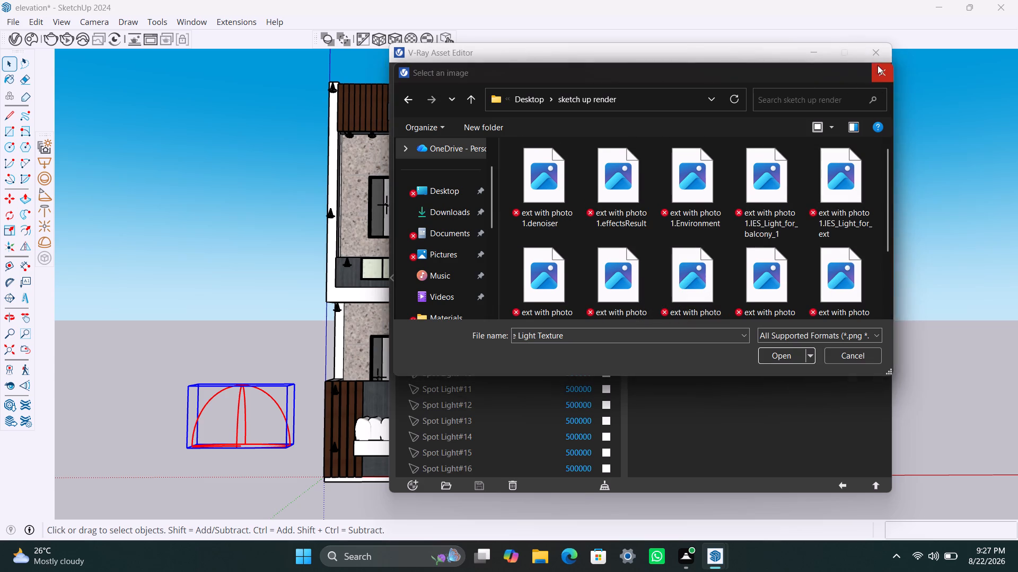
{"action": "left_click", "coordinate": [881, 72]}
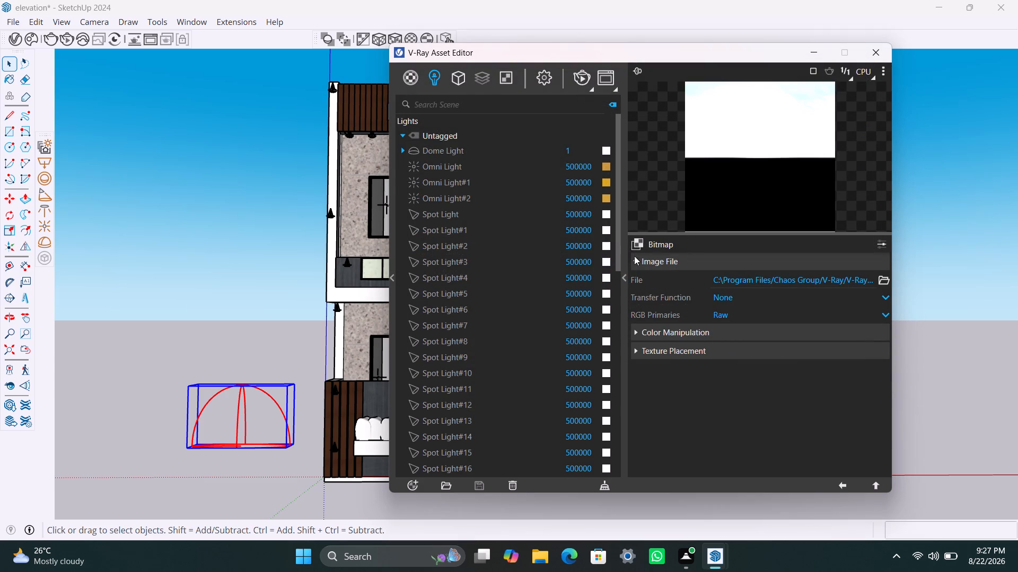
Load charolettenbrunn_park_2k.exr from the SKETCH UP Materials folder in Documents as the dome light's bitmap, and minimize the Asset Editor.
{"action": "left_click", "coordinate": [639, 240]}
{"action": "left_click", "coordinate": [655, 252]}
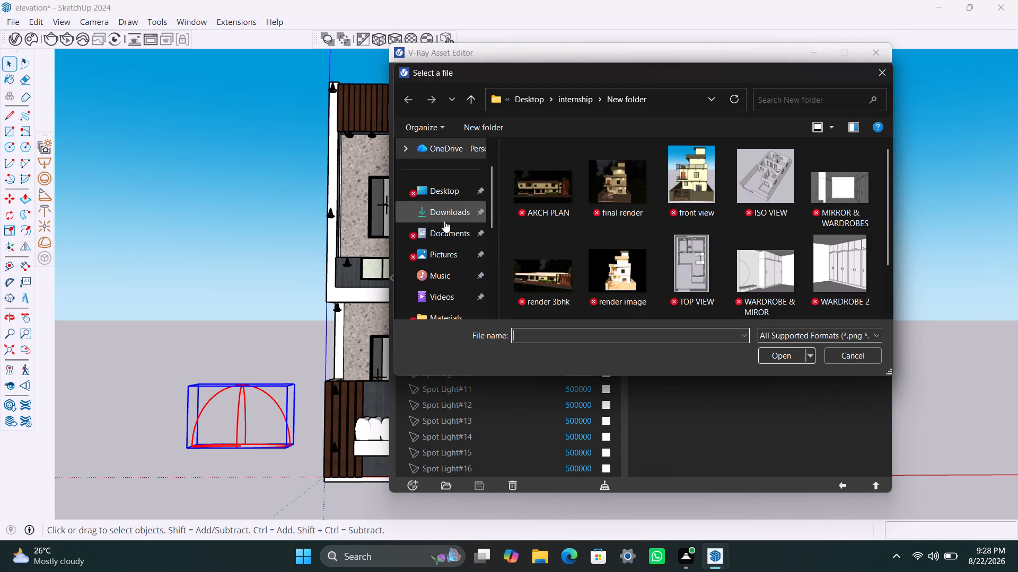
{"action": "left_click", "coordinate": [444, 217]}
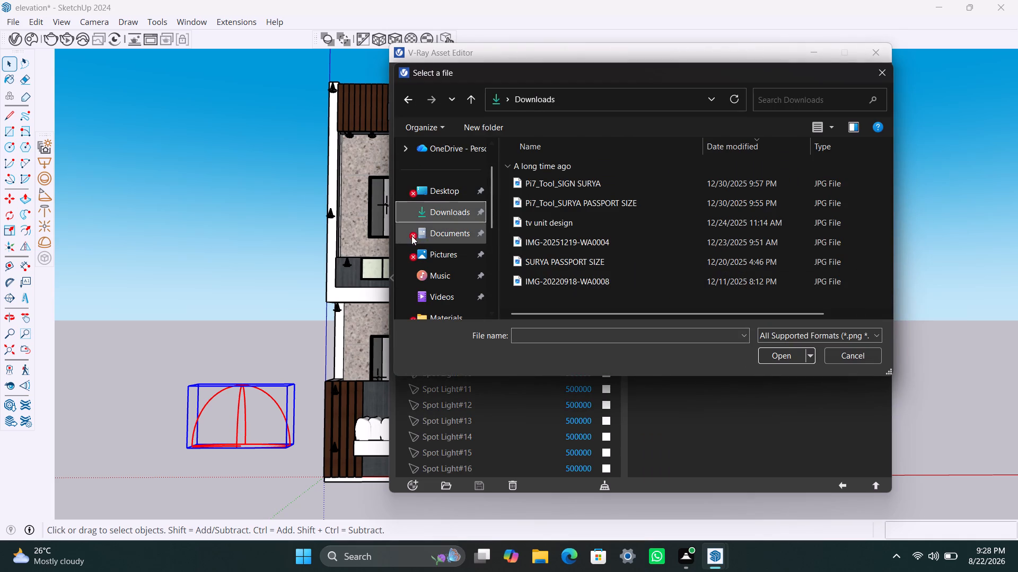
{"action": "double_click", "coordinate": [426, 227]}
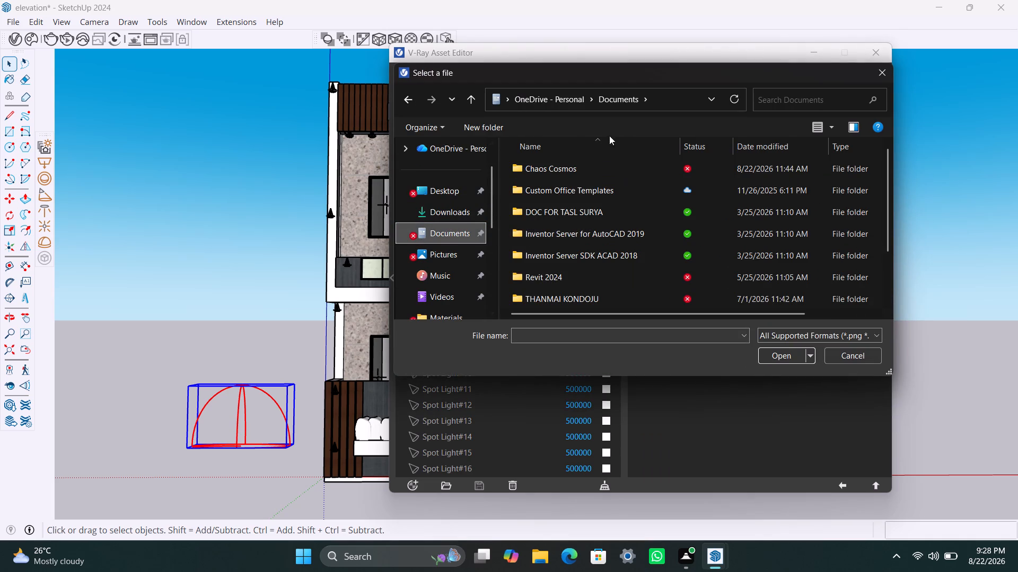
{"action": "double_click", "coordinate": [594, 297]}
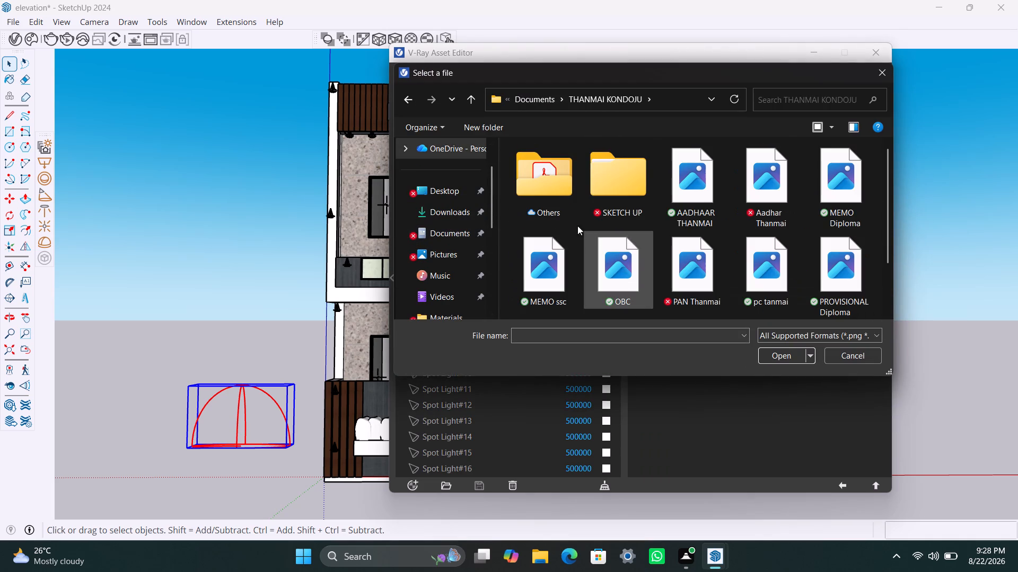
{"action": "double_click", "coordinate": [633, 196]}
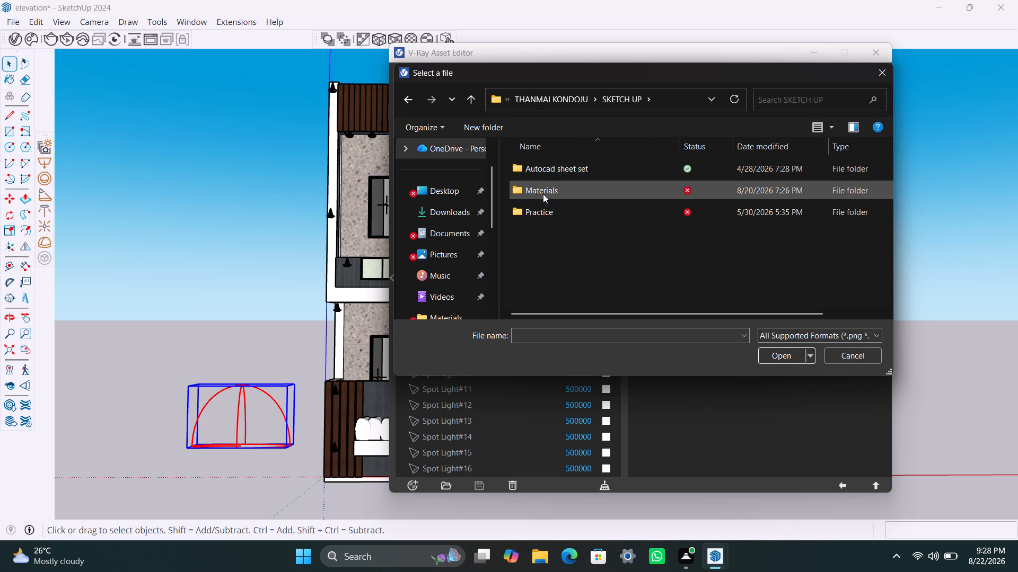
{"action": "double_click", "coordinate": [543, 194]}
{"action": "scroll", "coordinate": [763, 248], "scroll_direction": "down", "scroll_amount": 2}
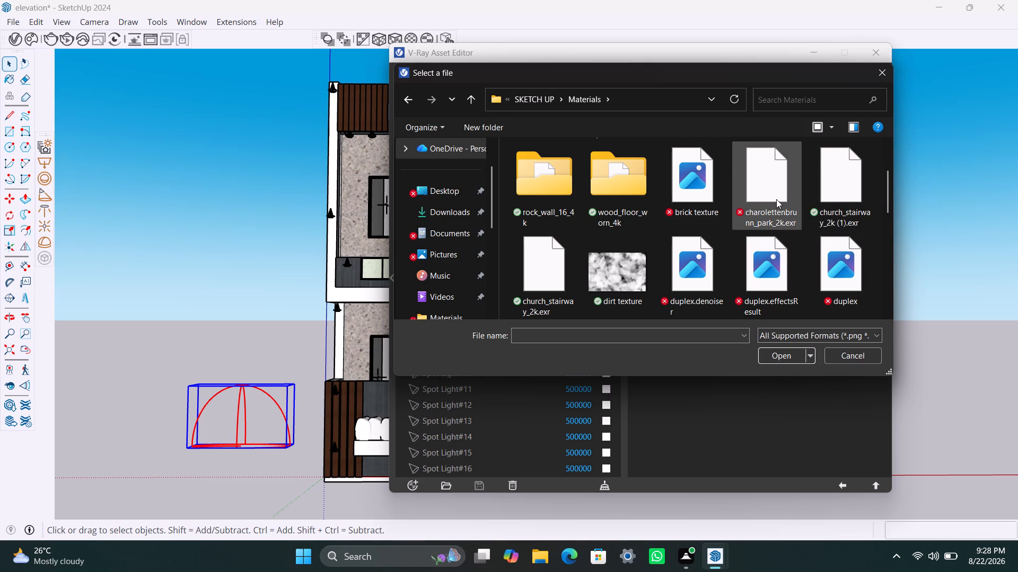
{"action": "left_click", "coordinate": [776, 199]}
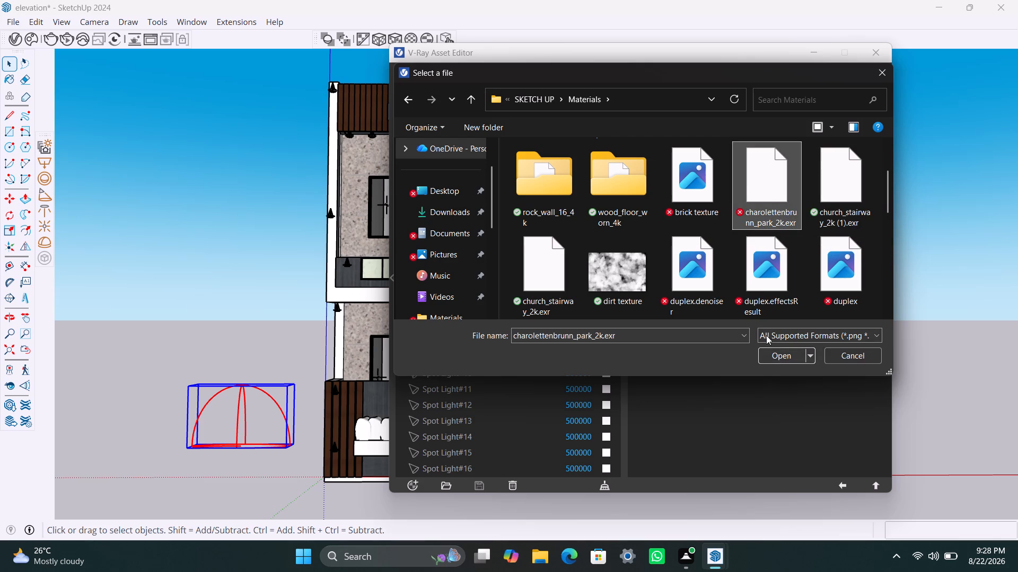
{"action": "left_click", "coordinate": [781, 355]}
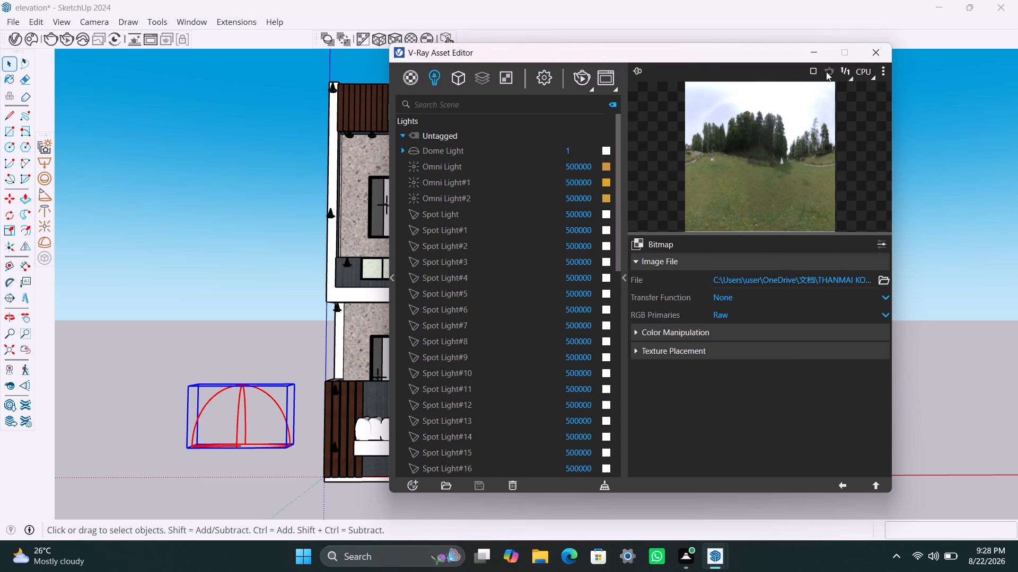
{"action": "left_click", "coordinate": [814, 53]}
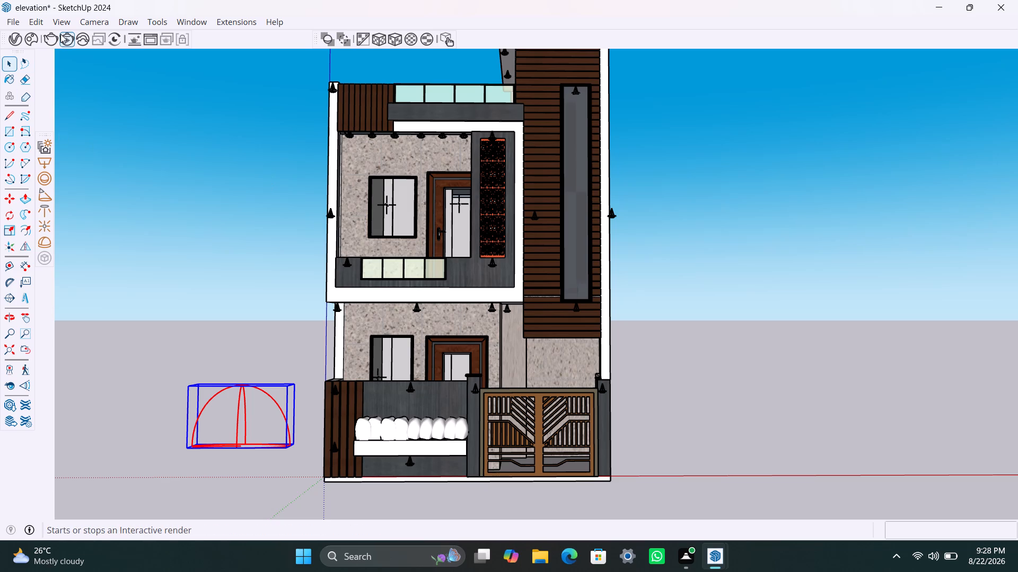
Run an interactive V-Ray render of the front elevation, check the lighting and park background, stop it and minimize the Frame Buffer.
{"action": "left_click", "coordinate": [66, 35]}
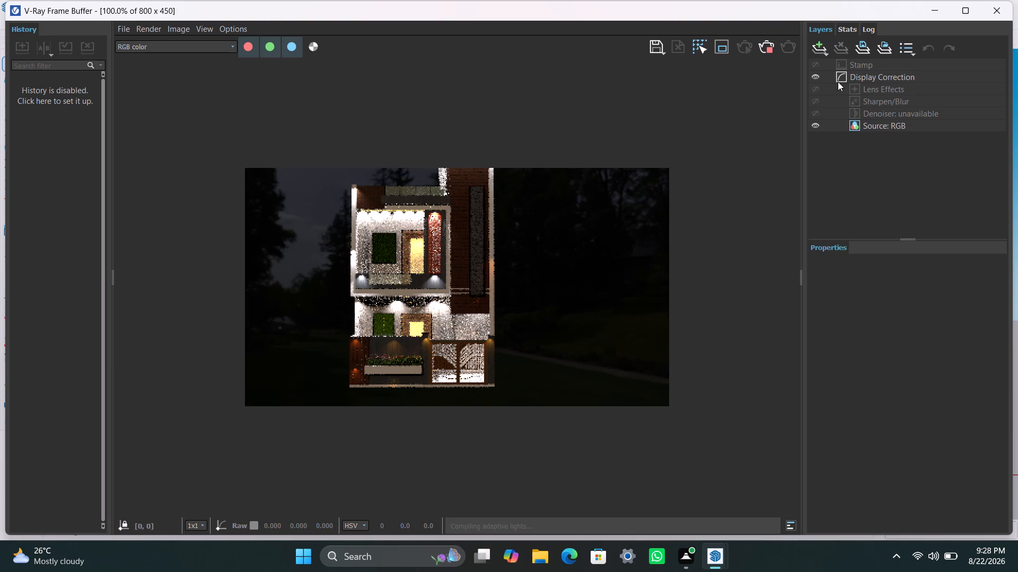
{"action": "scroll", "coordinate": [536, 364], "scroll_direction": "down", "scroll_amount": 1}
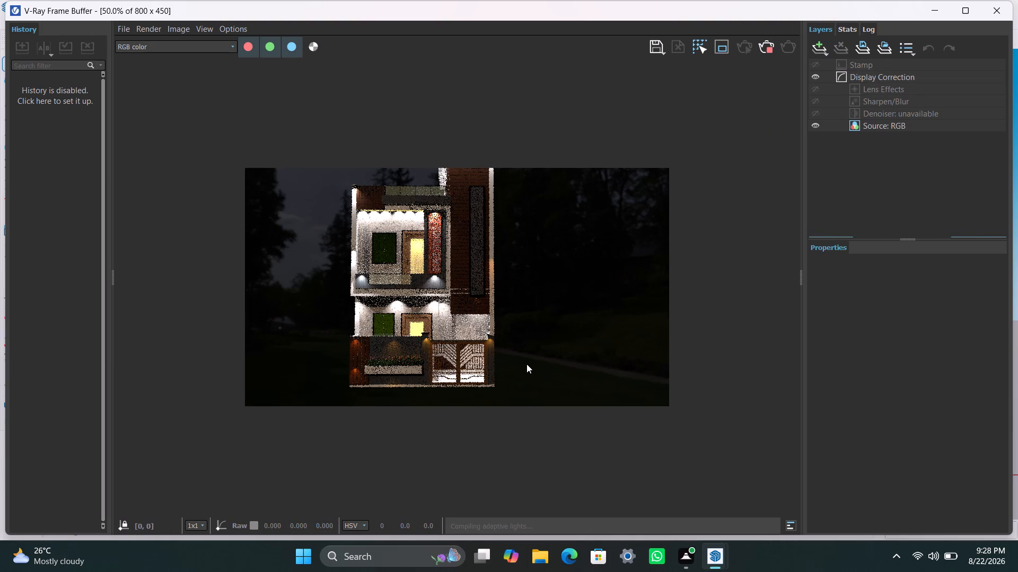
{"action": "scroll", "coordinate": [489, 334], "scroll_direction": "up", "scroll_amount": 1}
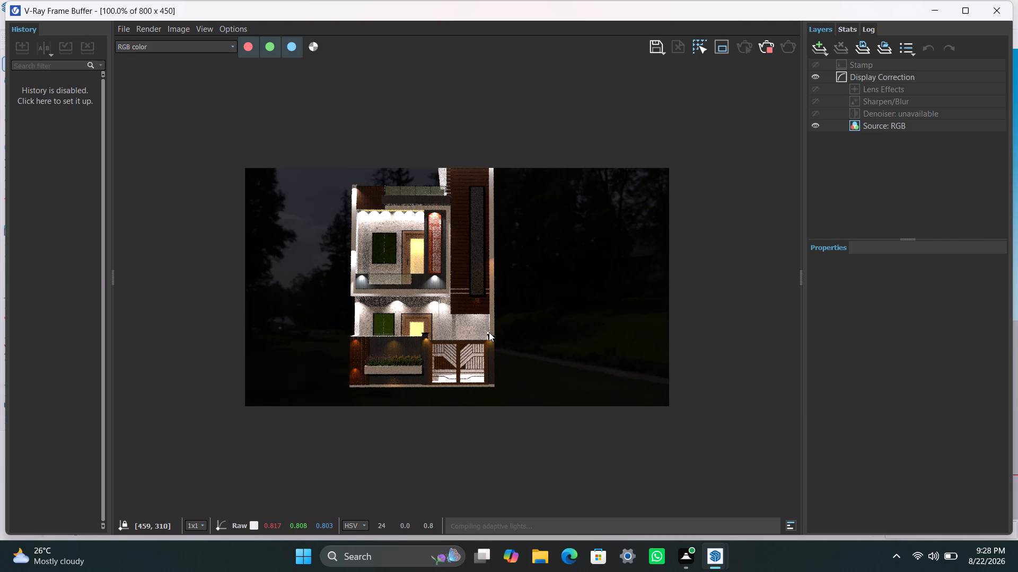
{"action": "scroll", "coordinate": [487, 285], "scroll_direction": "down", "scroll_amount": 1}
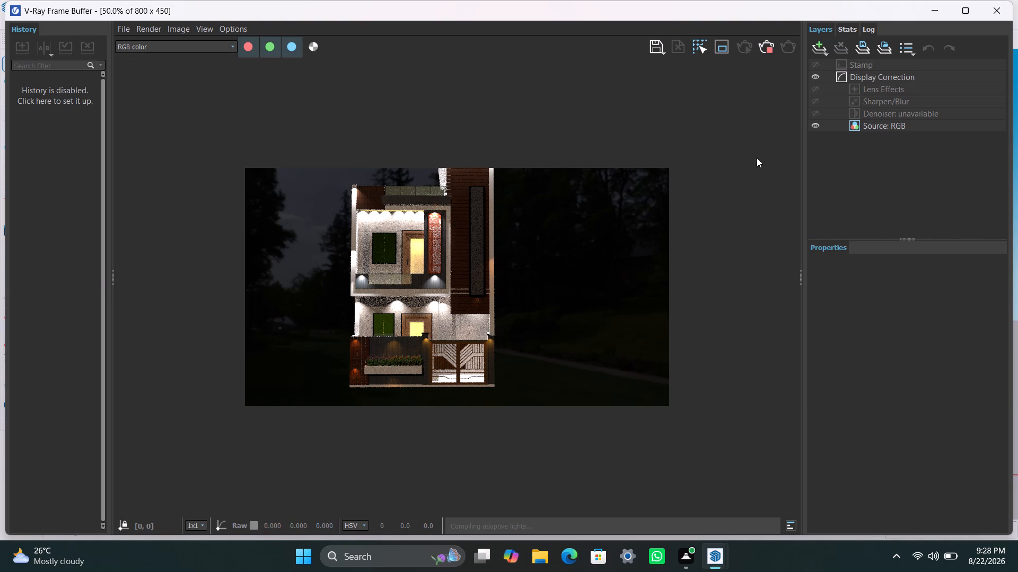
{"action": "left_click", "coordinate": [768, 49]}
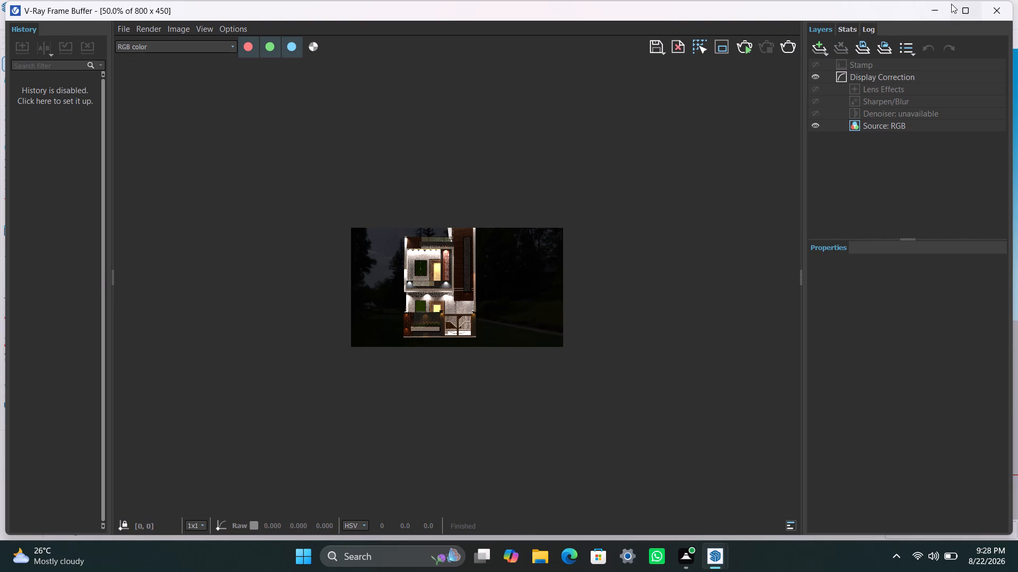
{"action": "left_click", "coordinate": [938, 9]}
Move the spotlight below the tall grey panel on the wood-slatted wall about 2 3/16" up toward the panel's bottom frame.
{"action": "scroll", "coordinate": [609, 215], "scroll_direction": "up", "scroll_amount": 2}
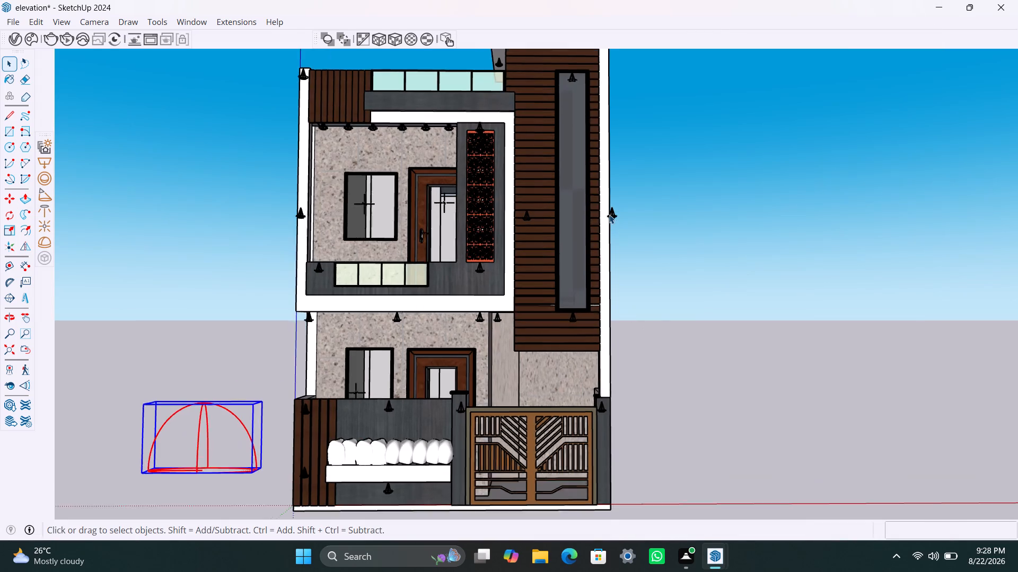
{"action": "scroll", "coordinate": [610, 214], "scroll_direction": "up", "scroll_amount": 2}
{"action": "left_click", "coordinate": [560, 358]}
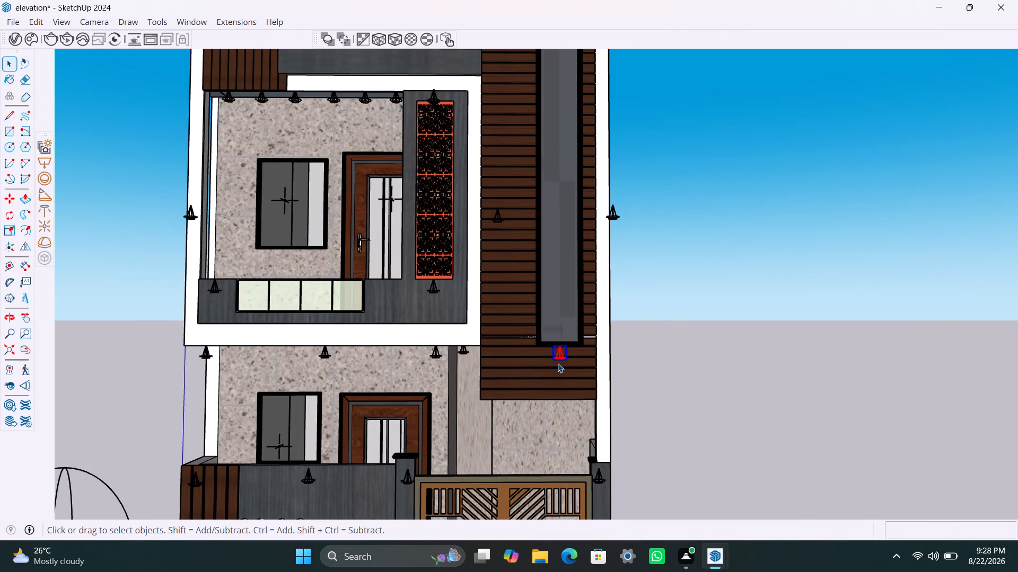
{"action": "scroll", "coordinate": [558, 363], "scroll_direction": "up", "scroll_amount": 1}
{"action": "middle_click_drag", "start_coordinate": [548, 368], "coordinate": [874, 380]}
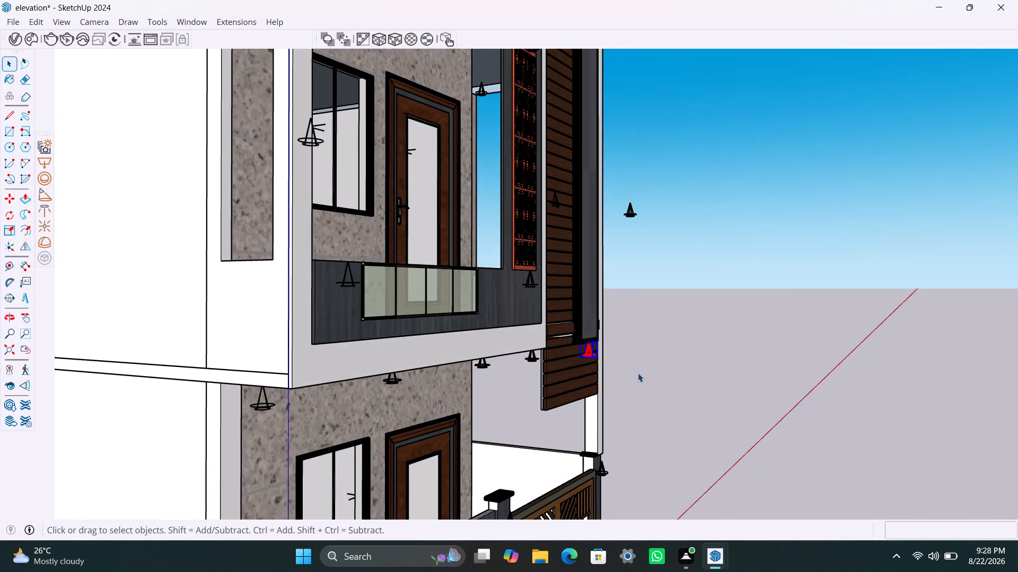
{"action": "scroll", "coordinate": [595, 359], "scroll_direction": "up", "scroll_amount": 8}
{"action": "middle_click_drag", "start_coordinate": [578, 349], "coordinate": [604, 263]}
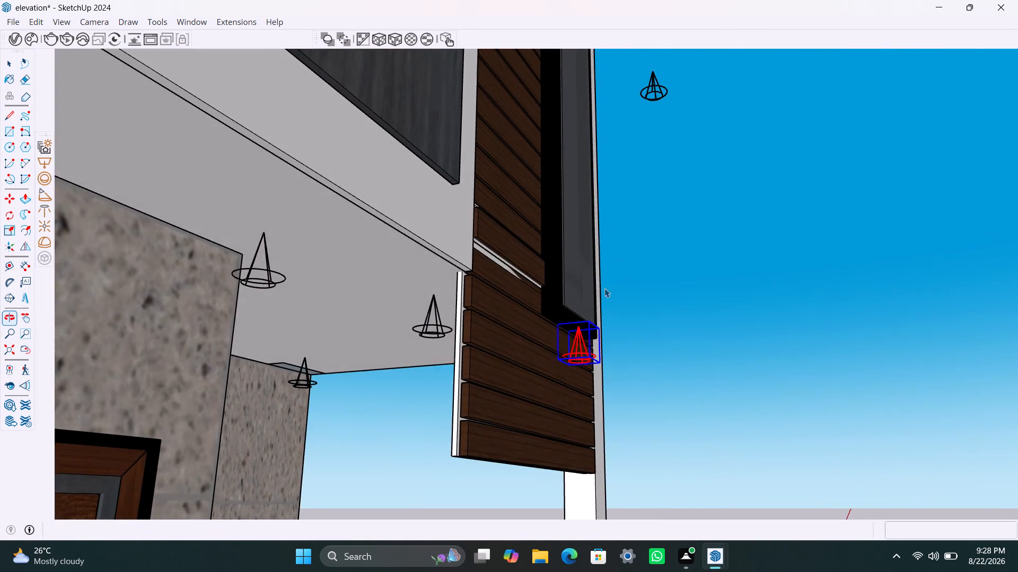
{"action": "scroll", "coordinate": [591, 341], "scroll_direction": "up", "scroll_amount": 2}
{"action": "middle_click_drag", "start_coordinate": [574, 357], "coordinate": [586, 362]}
{"action": "key", "text": "m"}
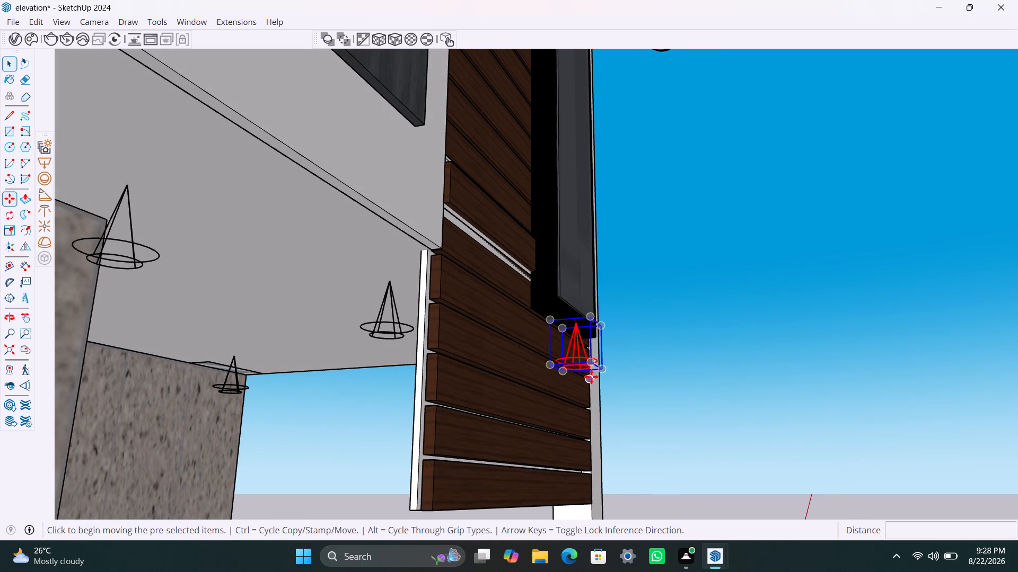
{"action": "left_click", "coordinate": [582, 325]}
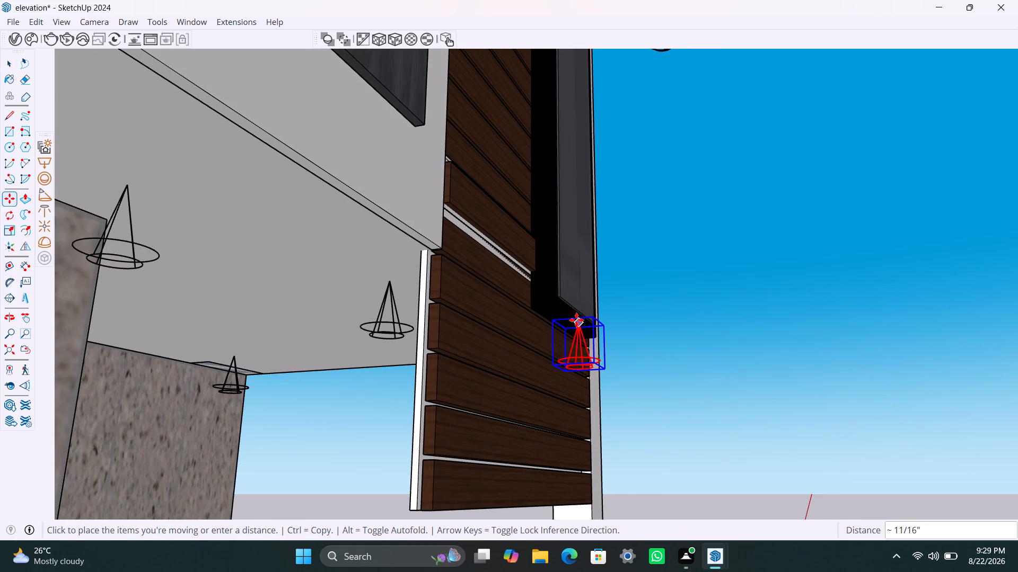
{"action": "left_click", "coordinate": [576, 315]}
{"action": "key", "text": "space"}
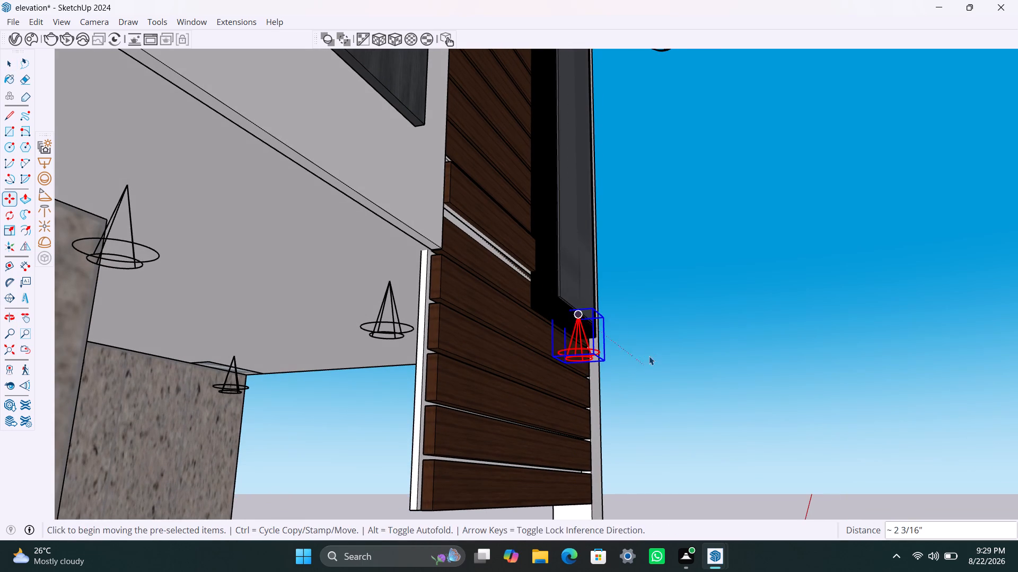
Shift the same spotlight about 4 3/8" more at the bottom frame of the tall grey panel.
{"action": "scroll", "coordinate": [643, 335], "scroll_direction": "down", "scroll_amount": 4}
{"action": "middle_click_drag", "start_coordinate": [640, 342], "coordinate": [184, 354]}
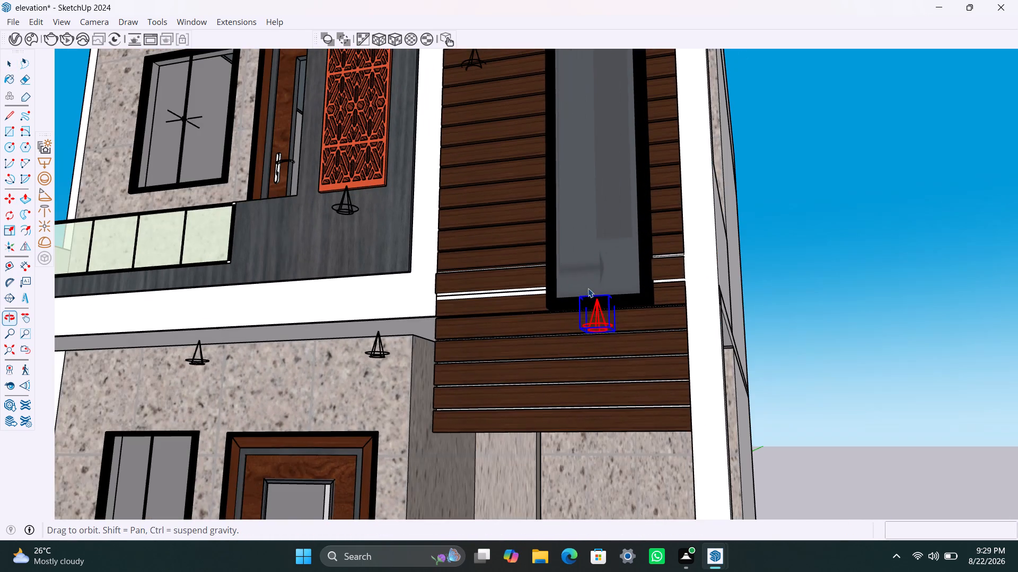
{"action": "key", "text": "s"}
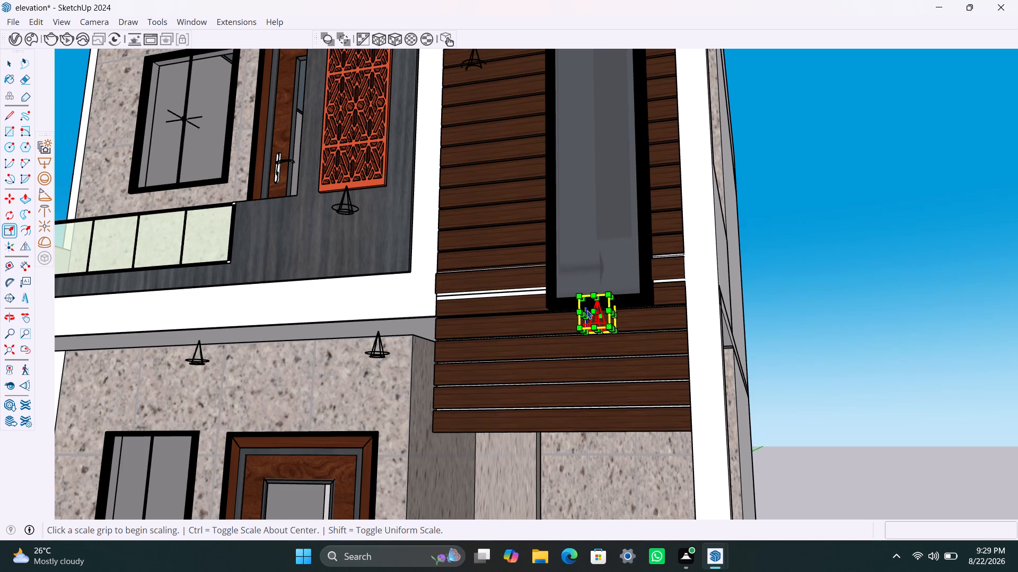
{"action": "key", "text": "m"}
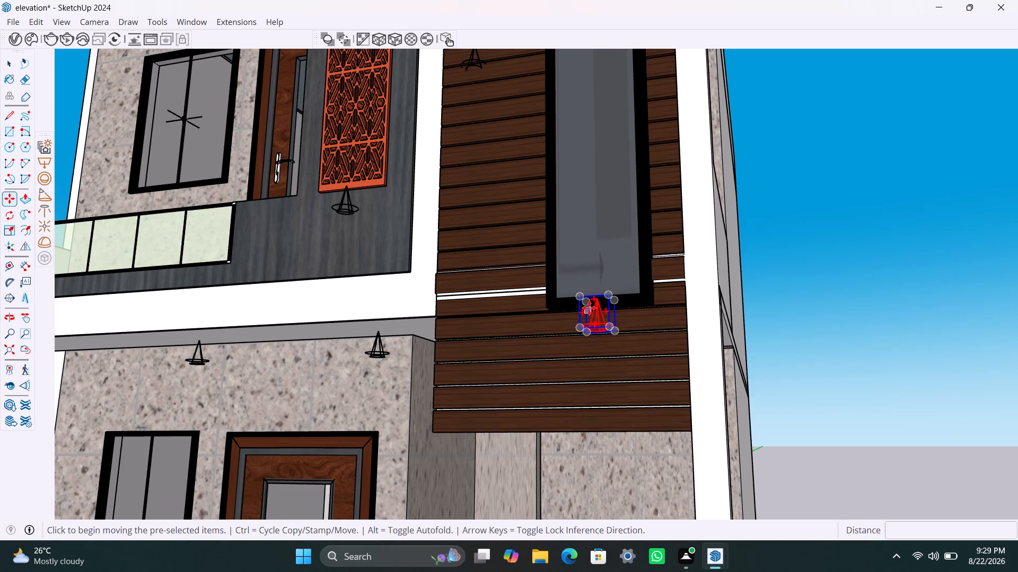
{"action": "left_click", "coordinate": [590, 306]}
{"action": "left_click", "coordinate": [589, 306]}
{"action": "key", "text": "space"}
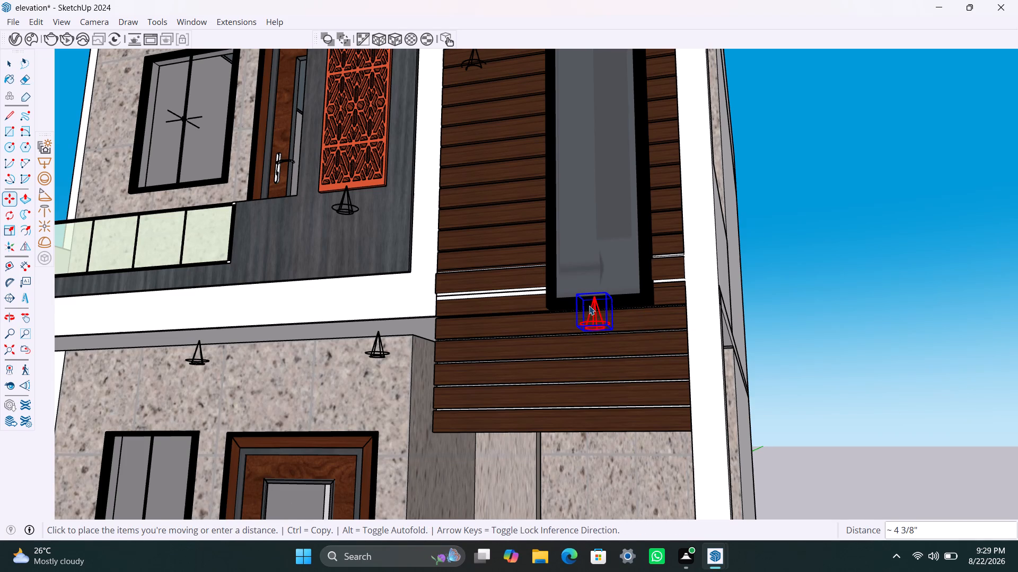
Delete the spotlight on the white edge column beside the slatted wall and the one on the slats beside the tall grey panel.
{"action": "scroll", "coordinate": [594, 301], "scroll_direction": "down", "scroll_amount": 6}
{"action": "scroll", "coordinate": [596, 237], "scroll_direction": "down", "scroll_amount": 6}
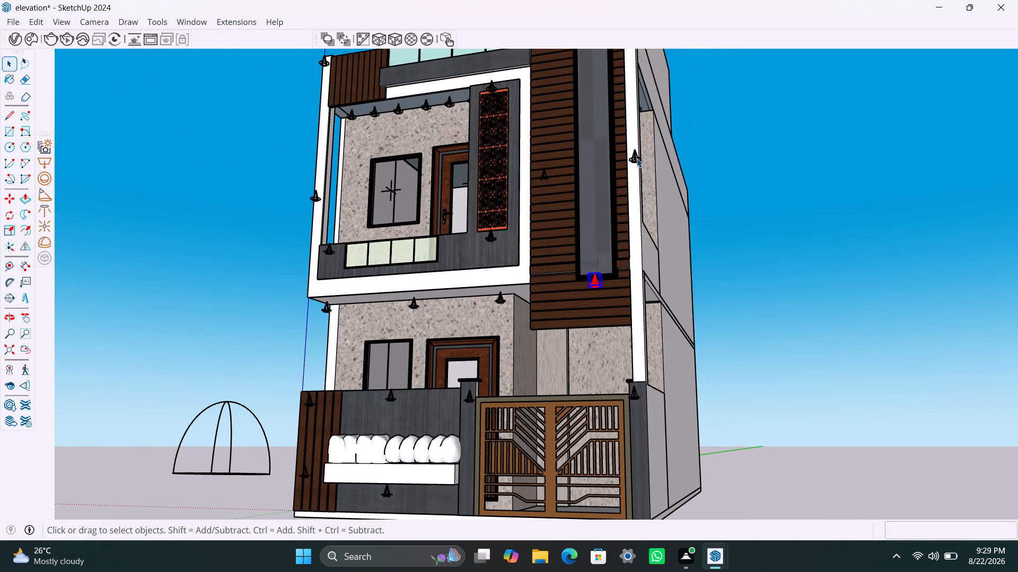
{"action": "left_click", "coordinate": [637, 158]}
{"action": "key", "text": "Delete"}
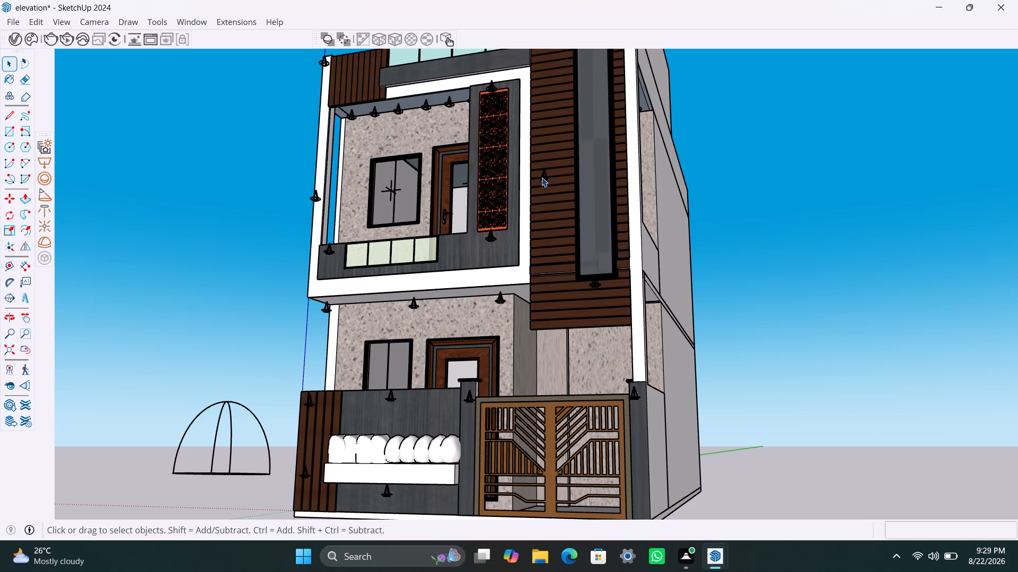
{"action": "left_click", "coordinate": [542, 177]}
{"action": "key", "text": "Delete"}
Run an interactive V-Ray render to check the facade lighting, stop it and minimize the Frame Buffer.
{"action": "left_click", "coordinate": [69, 40]}
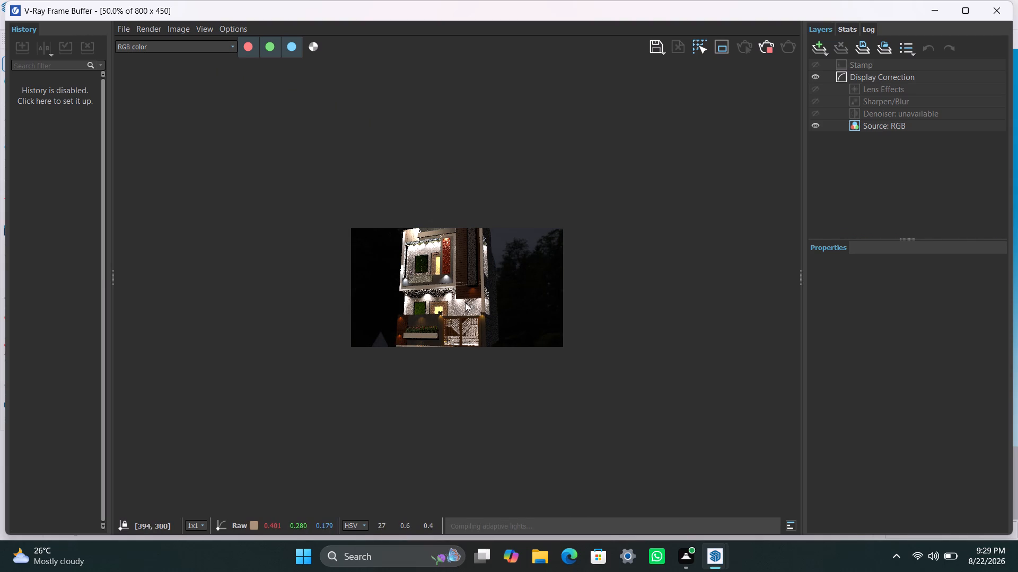
{"action": "left_click", "coordinate": [769, 47]}
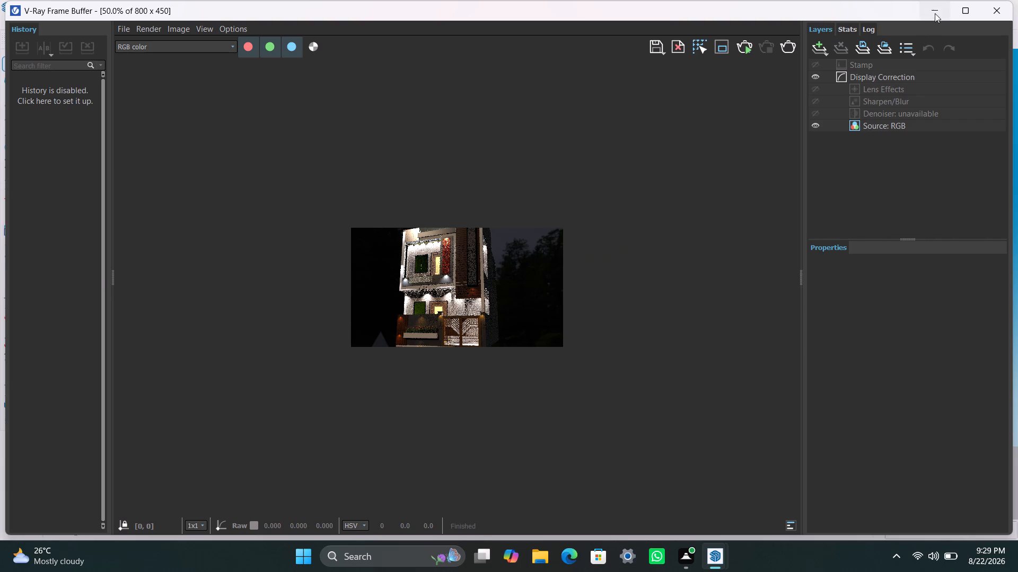
{"action": "left_click", "coordinate": [935, 10]}
Frame the whole house in a nearly straight-on front view and save the model.
{"action": "scroll", "coordinate": [607, 363], "scroll_direction": "down", "scroll_amount": 2}
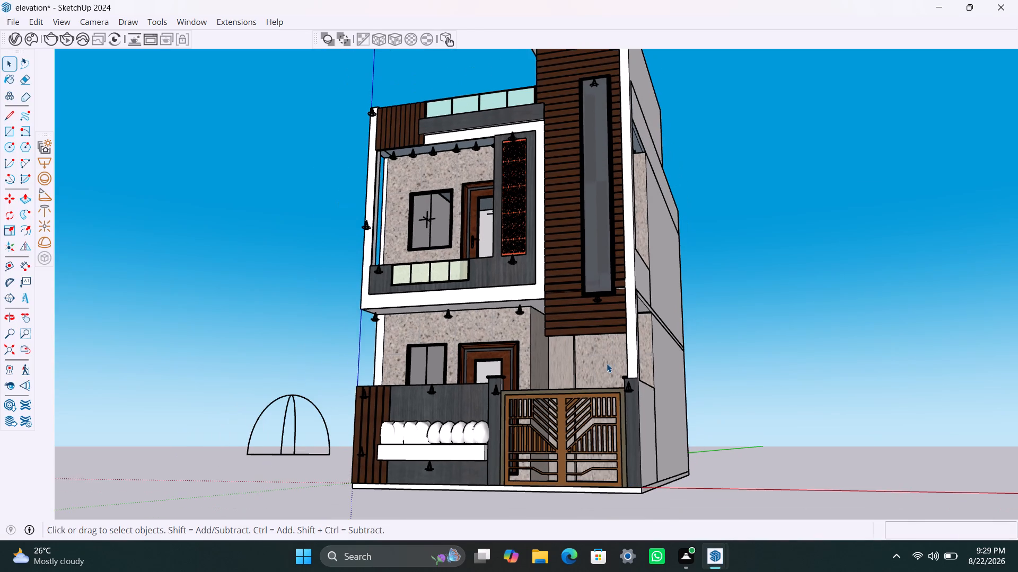
{"action": "scroll", "coordinate": [607, 363], "scroll_direction": "down", "scroll_amount": 2}
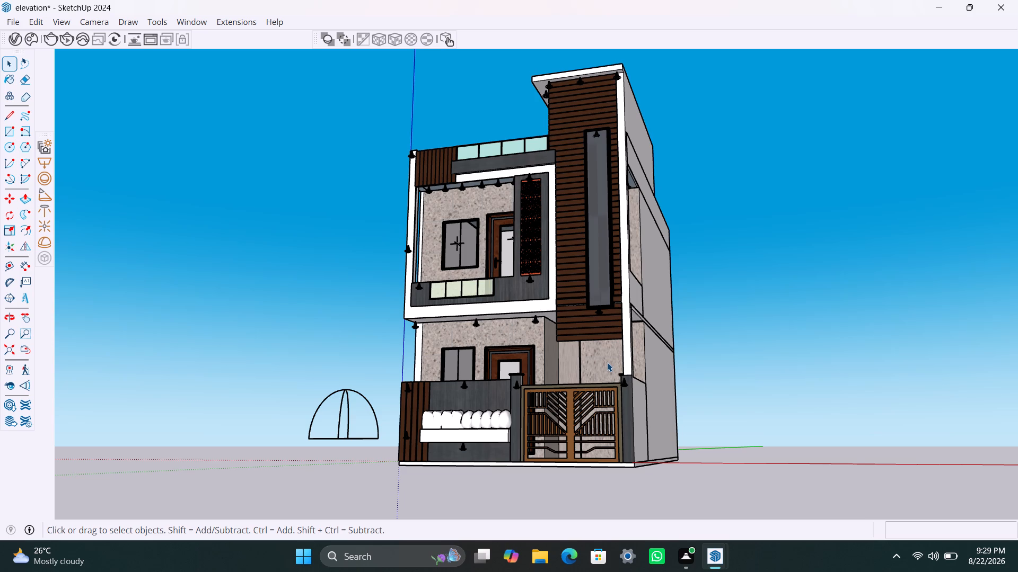
{"action": "scroll", "coordinate": [314, 421], "scroll_direction": "down", "scroll_amount": 3}
{"action": "middle_click_drag", "start_coordinate": [350, 434], "coordinate": [446, 479]}
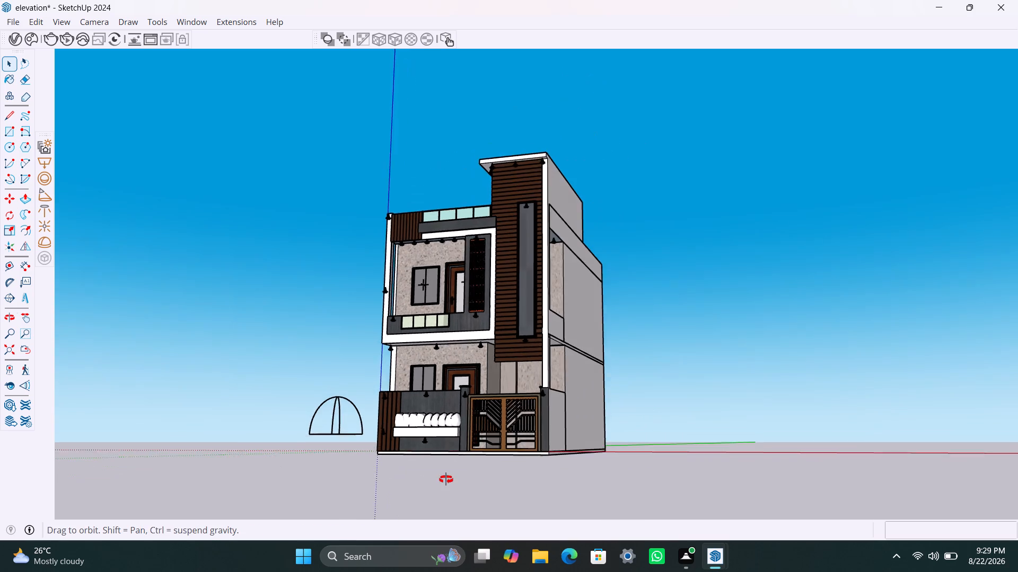
{"action": "middle_click_drag", "start_coordinate": [446, 479], "coordinate": [479, 483]}
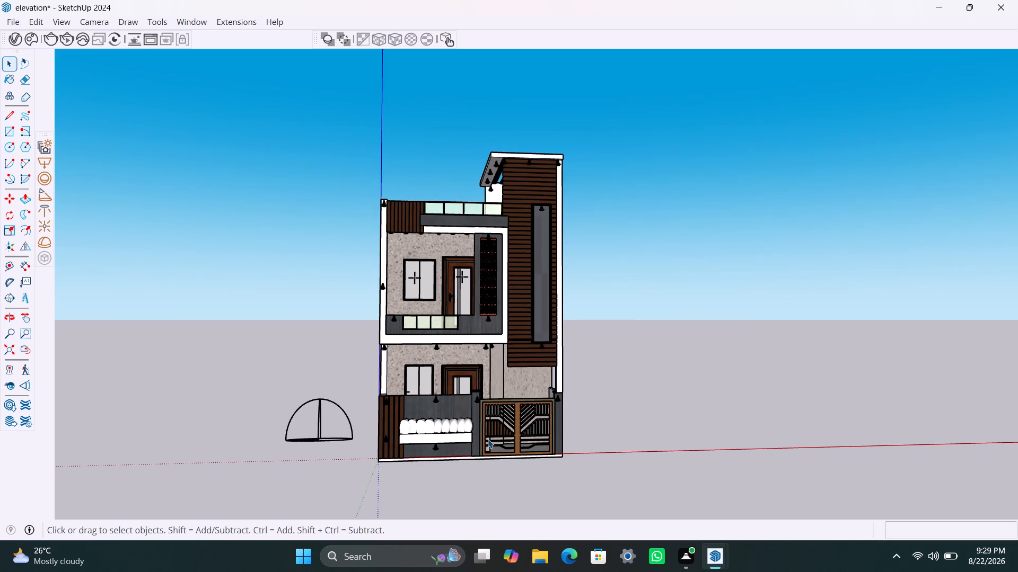
{"action": "scroll", "coordinate": [488, 439], "scroll_direction": "up", "scroll_amount": 1}
{"action": "middle_click", "coordinate": [489, 438], "text": "shift"}
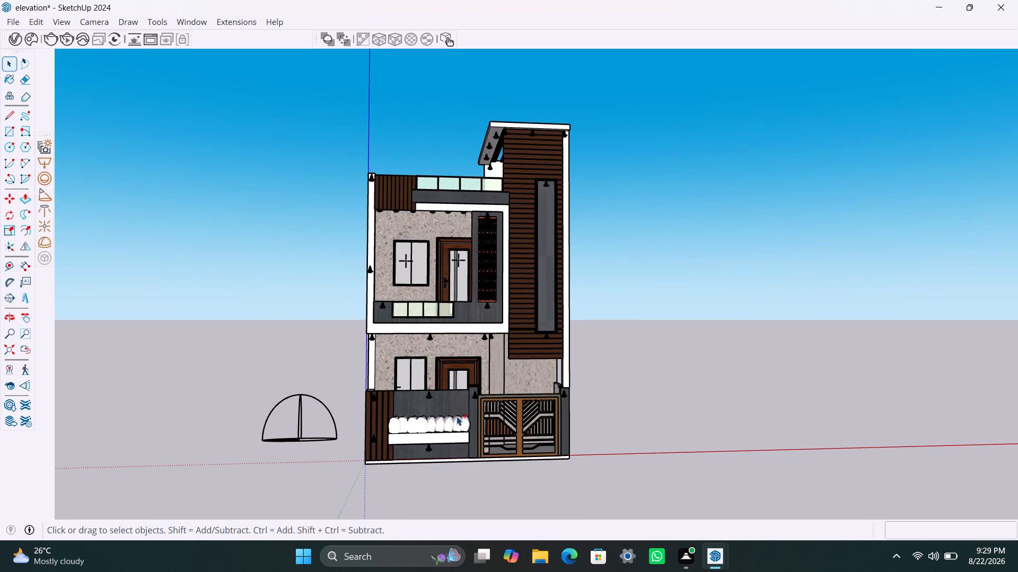
{"action": "key", "text": "ctrl+s"}
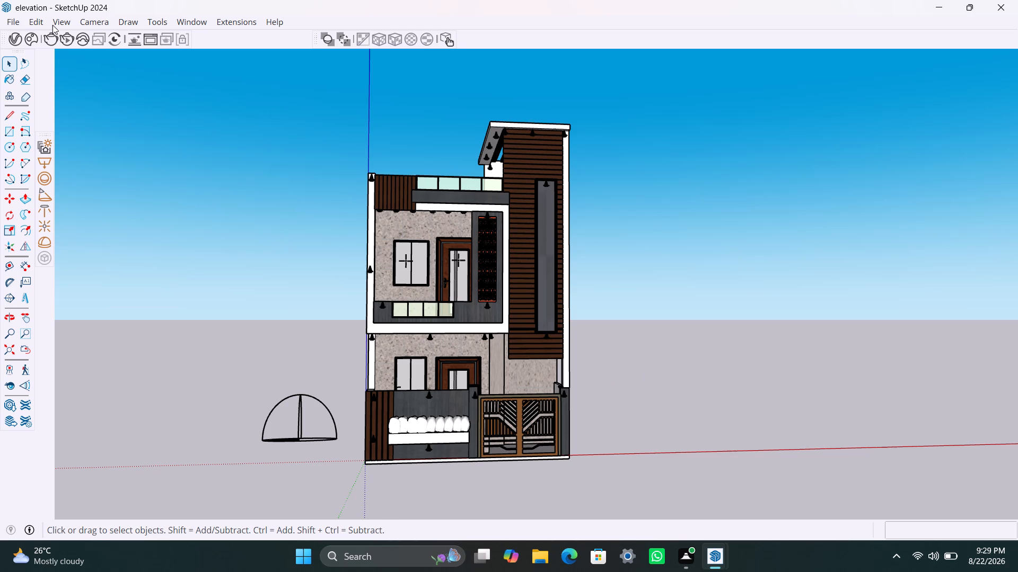
Raise the V-Ray render quality preset to High+ in the Asset Editor's render settings.
{"action": "left_click", "coordinate": [17, 41]}
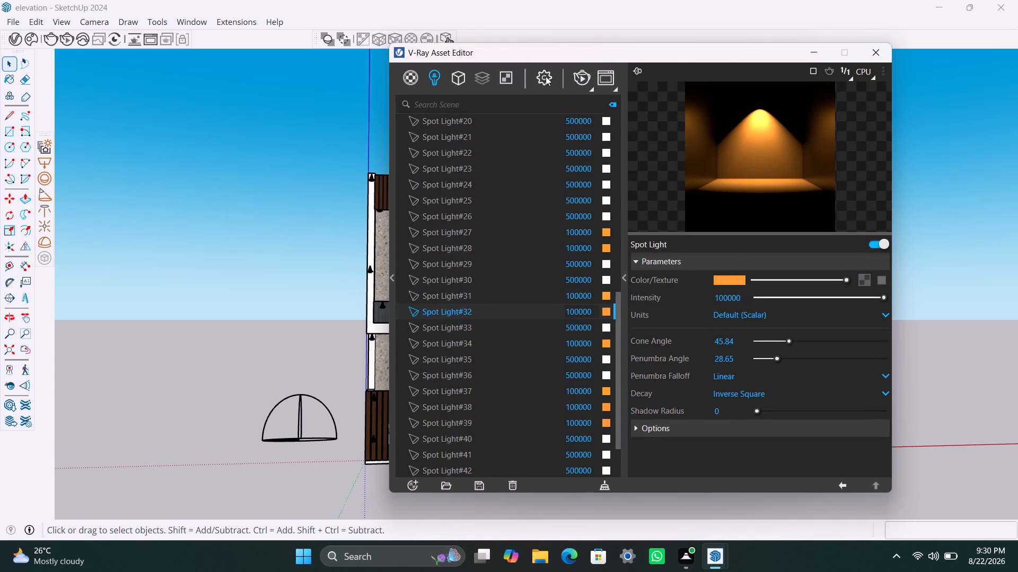
{"action": "left_click", "coordinate": [546, 76]}
{"action": "left_click_drag", "start_coordinate": [562, 155], "coordinate": [612, 160]}
{"action": "left_click_drag", "start_coordinate": [583, 162], "coordinate": [629, 164]}
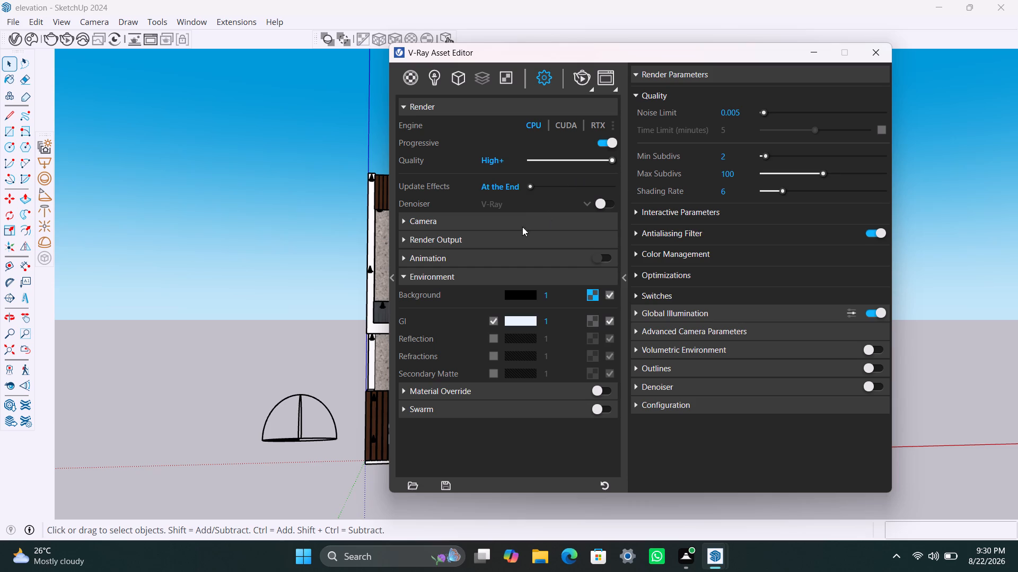
Turn on Safe Frame and enter an output image width of 1500, followed by a height of 1125, at 16:9 widescreen.
{"action": "left_click", "coordinate": [402, 238]}
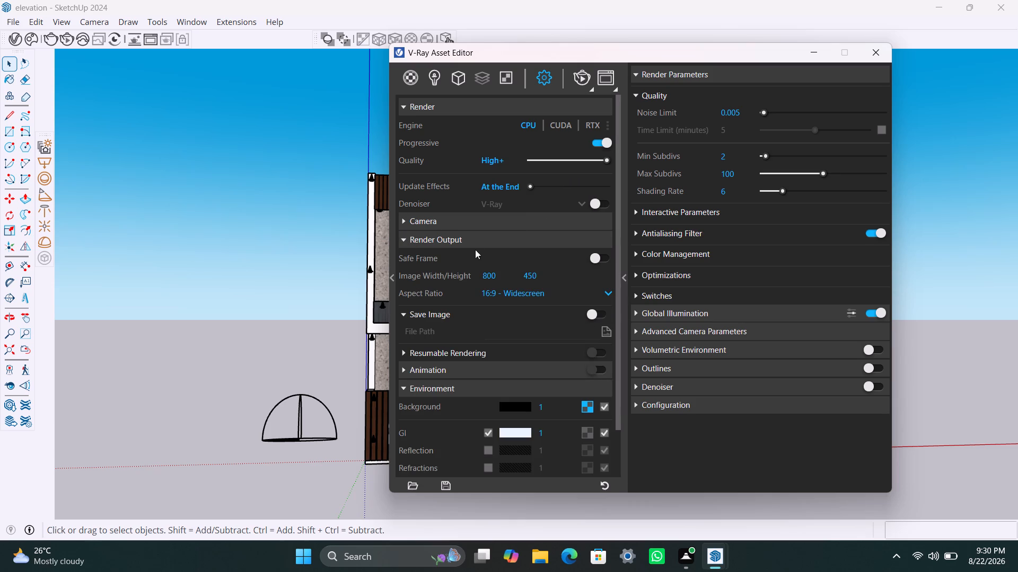
{"action": "left_click", "coordinate": [596, 260]}
{"action": "left_click_drag", "start_coordinate": [516, 276], "coordinate": [482, 272]}
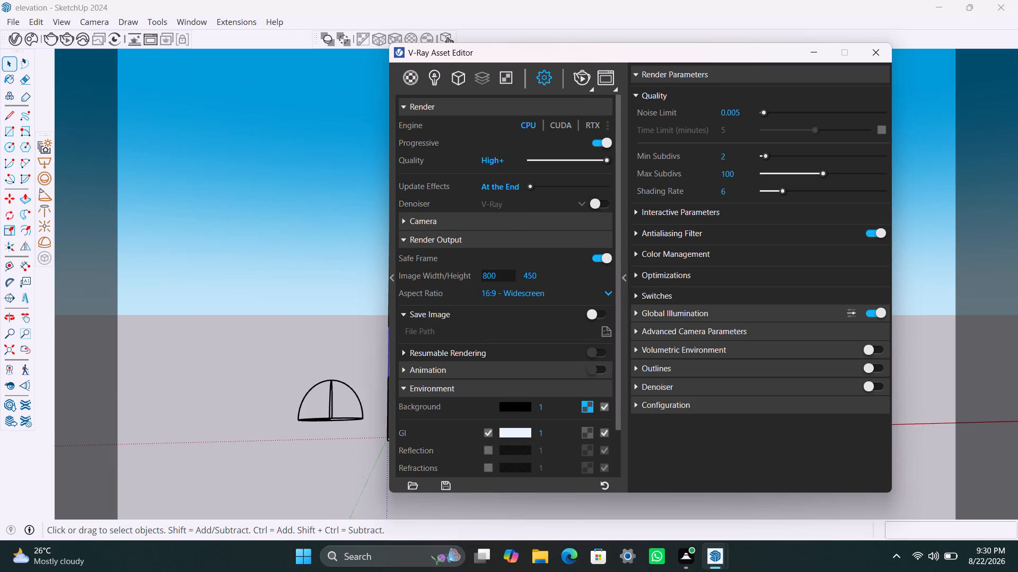
{"action": "left_click_drag", "start_coordinate": [482, 272], "coordinate": [481, 272]}
{"action": "left_click_drag", "start_coordinate": [499, 279], "coordinate": [470, 276]}
{"action": "type", "text": "1500"}
{"action": "left_click_drag", "start_coordinate": [551, 278], "coordinate": [513, 279]}
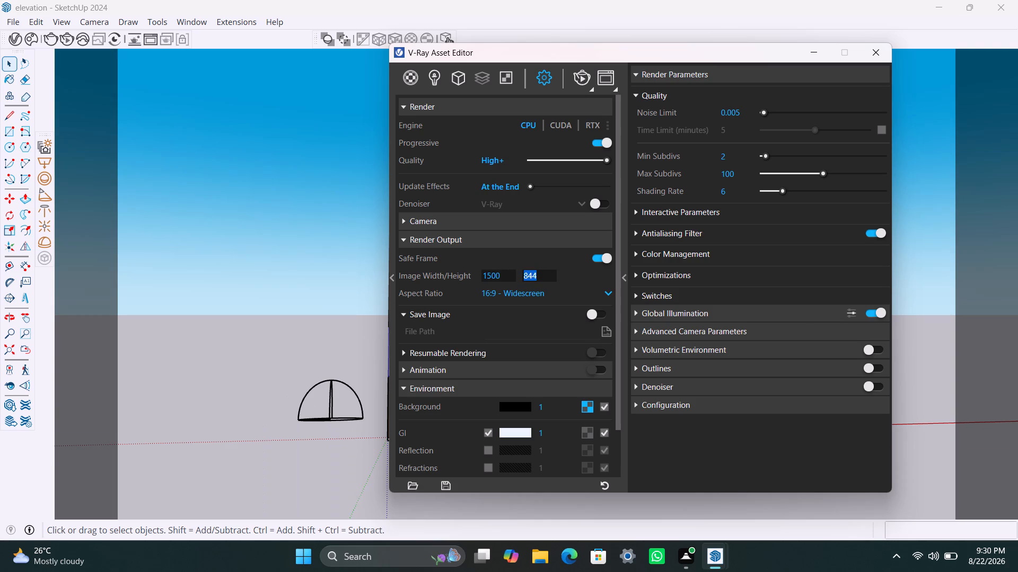
{"action": "left_click_drag", "start_coordinate": [513, 279], "coordinate": [513, 279]}
{"action": "type", "text": "11"}
{"action": "type", "text": "25"}
Enable Save Image and set the output file to elevation as PNG in New folder inside the Desktop's internship folder.
{"action": "left_click", "coordinate": [590, 314]}
{"action": "left_click", "coordinate": [610, 334]}
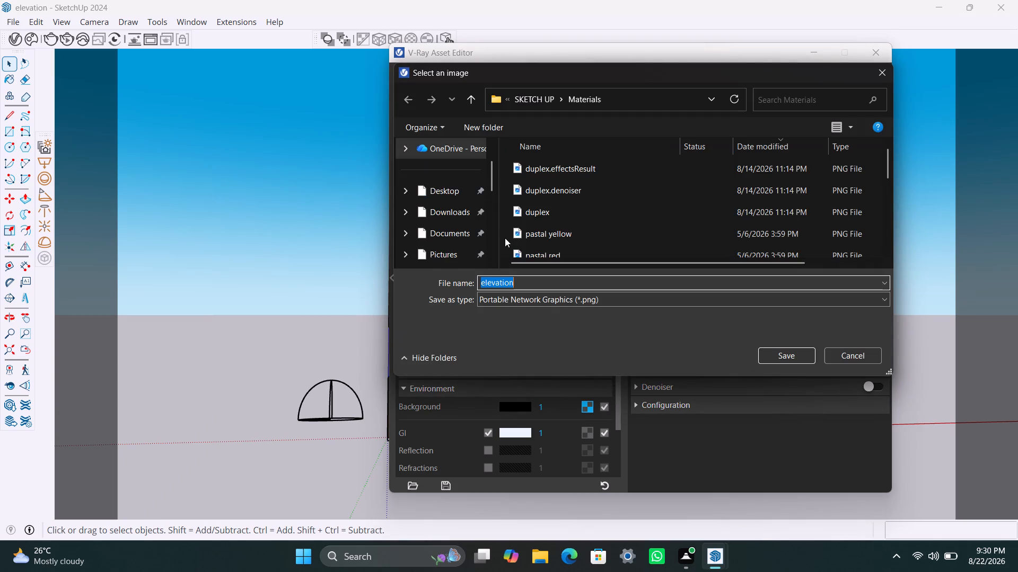
{"action": "double_click", "coordinate": [433, 188]}
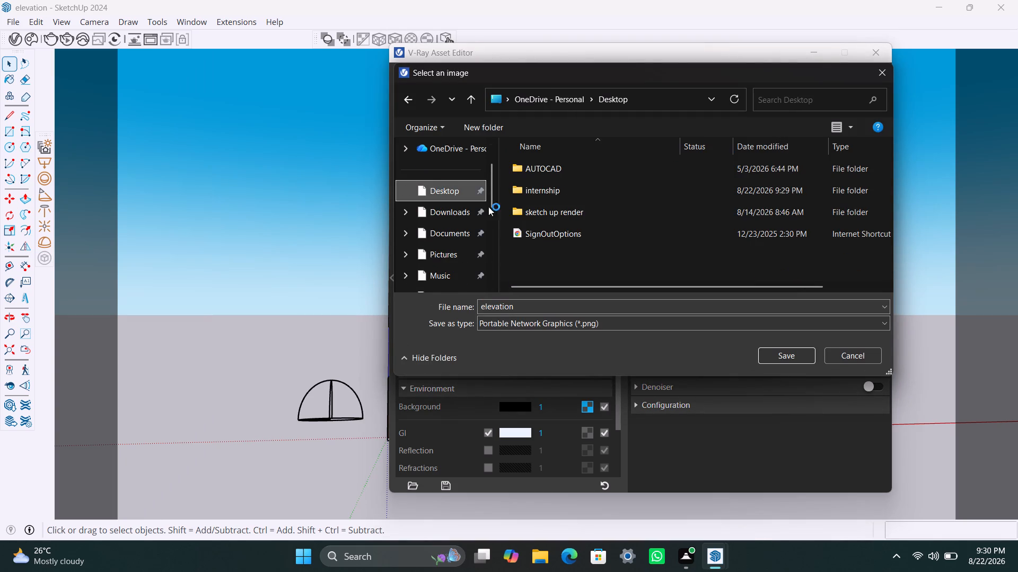
{"action": "double_click", "coordinate": [543, 193]}
{"action": "double_click", "coordinate": [526, 180]}
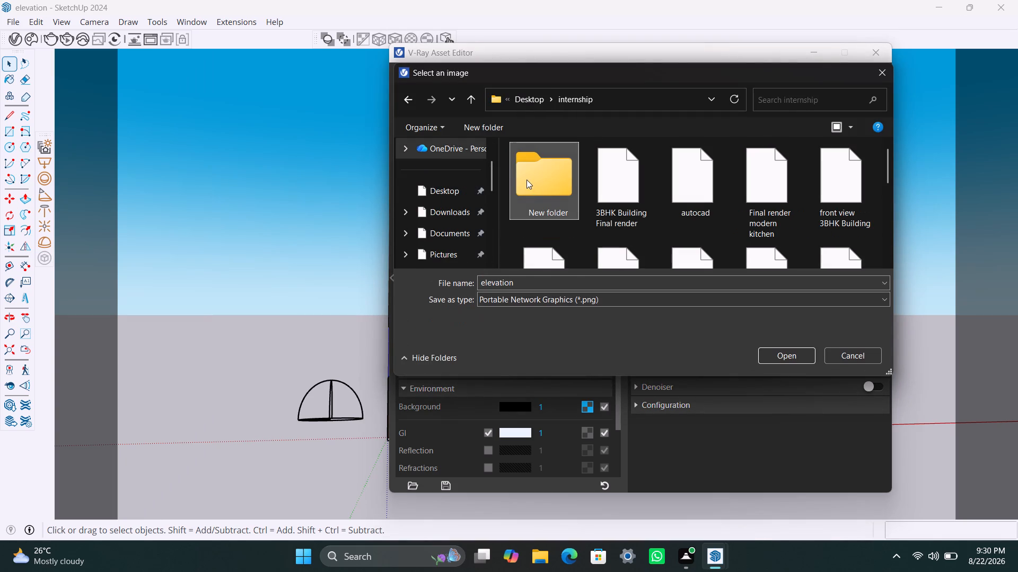
{"action": "left_click", "coordinate": [779, 359]}
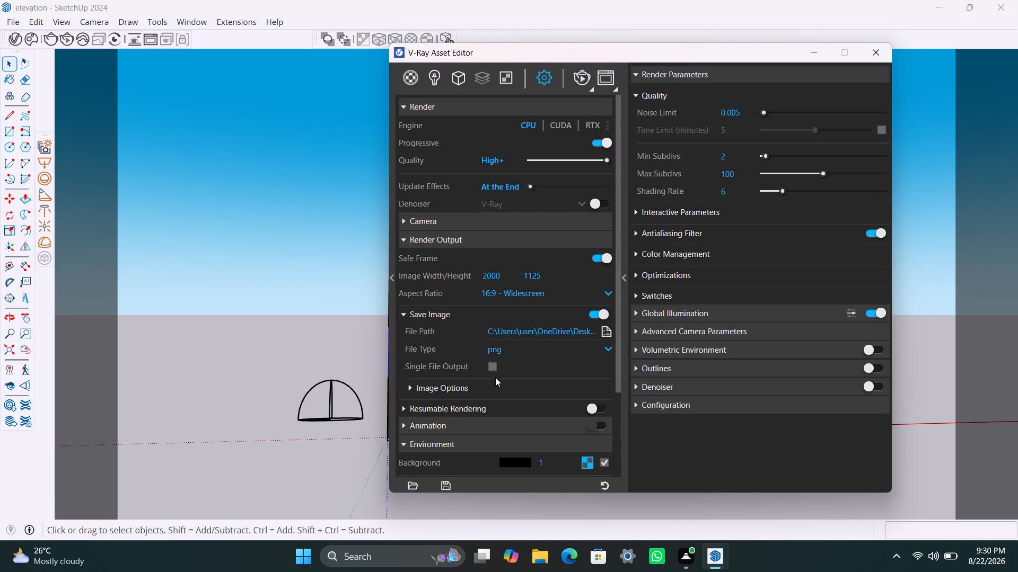
Set the render quality parameters to a noise limit of 0.01 and max subdivs of 64.
{"action": "scroll", "coordinate": [450, 386], "scroll_direction": "down", "scroll_amount": 1}
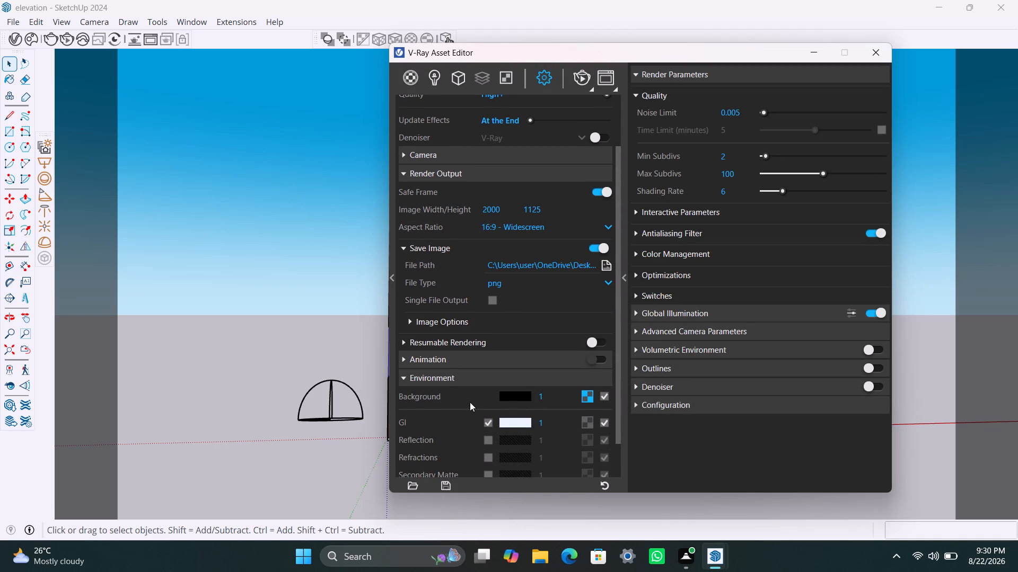
{"action": "scroll", "coordinate": [470, 402], "scroll_direction": "down", "scroll_amount": 2}
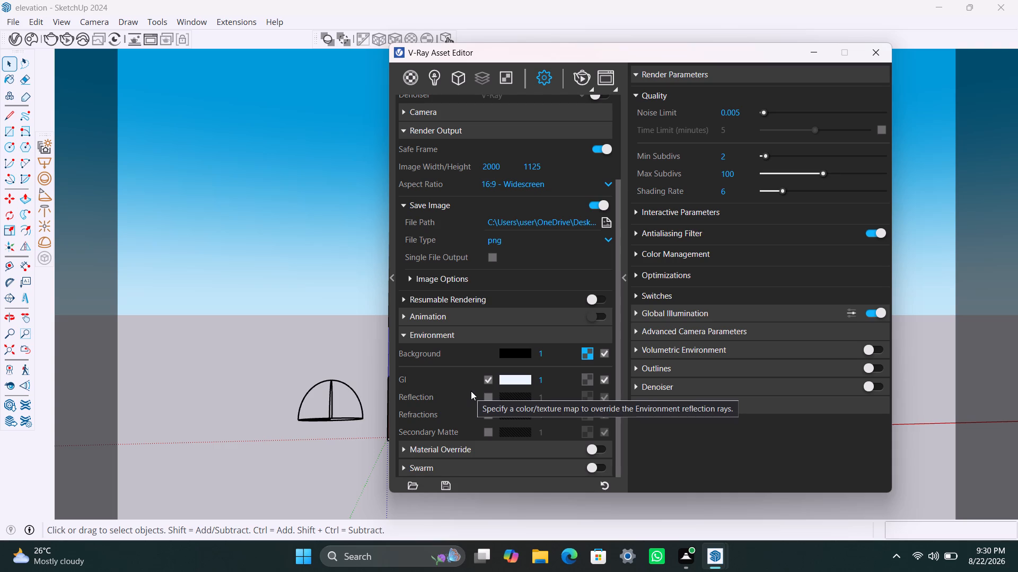
{"action": "scroll", "coordinate": [514, 408], "scroll_direction": "down", "scroll_amount": 2}
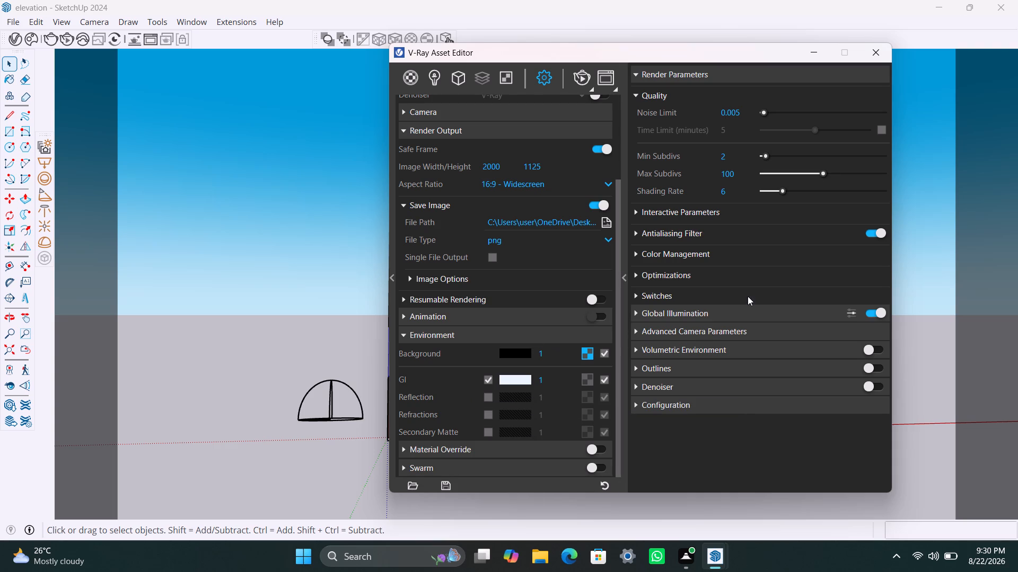
{"action": "scroll", "coordinate": [748, 296], "scroll_direction": "up", "scroll_amount": 2}
{"action": "left_click_drag", "start_coordinate": [739, 111], "coordinate": [706, 116]}
{"action": "type", "text": "0.01"}
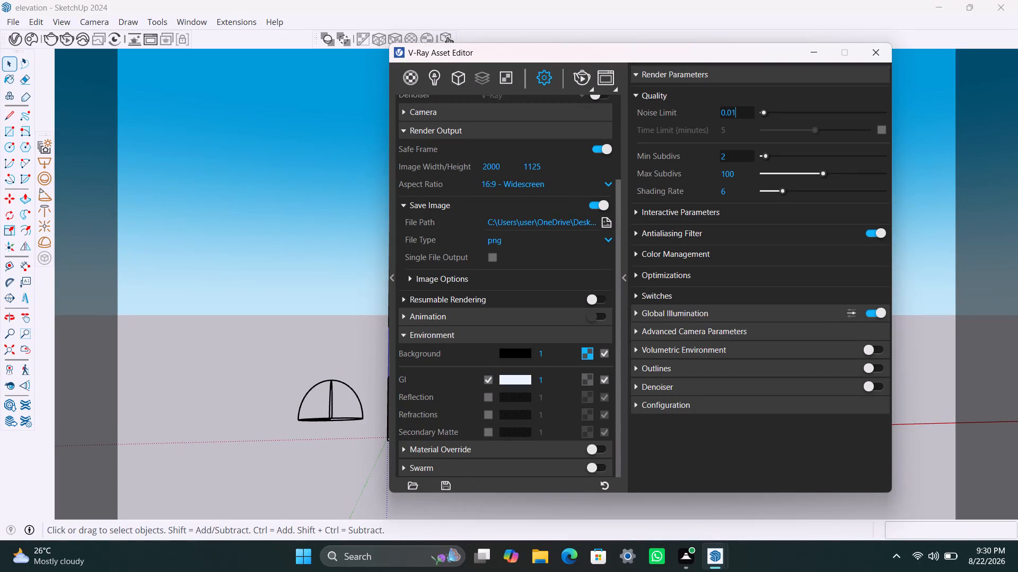
{"action": "left_click_drag", "start_coordinate": [739, 172], "coordinate": [709, 176]}
{"action": "type", "text": "64"}
Set the Global Illumination light cache to a retrace of 3 and 1500 subdivs.
{"action": "left_click", "coordinate": [638, 312]}
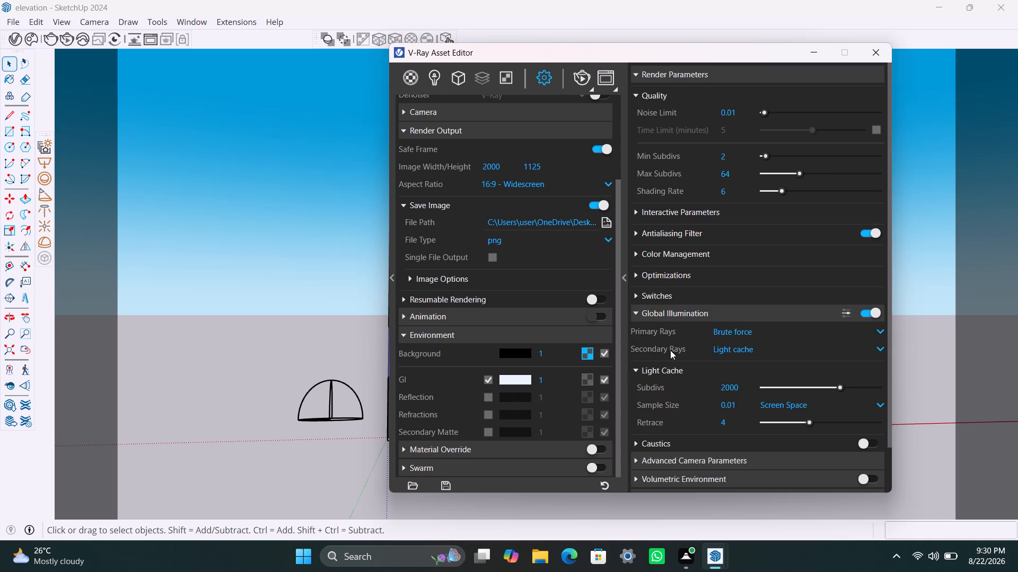
{"action": "left_click_drag", "start_coordinate": [737, 419], "coordinate": [709, 424]}
{"action": "key", "text": "2"}
{"action": "key", "text": "BackSpace"}
{"action": "key", "text": "3"}
{"action": "left_click_drag", "start_coordinate": [750, 389], "coordinate": [694, 395]}
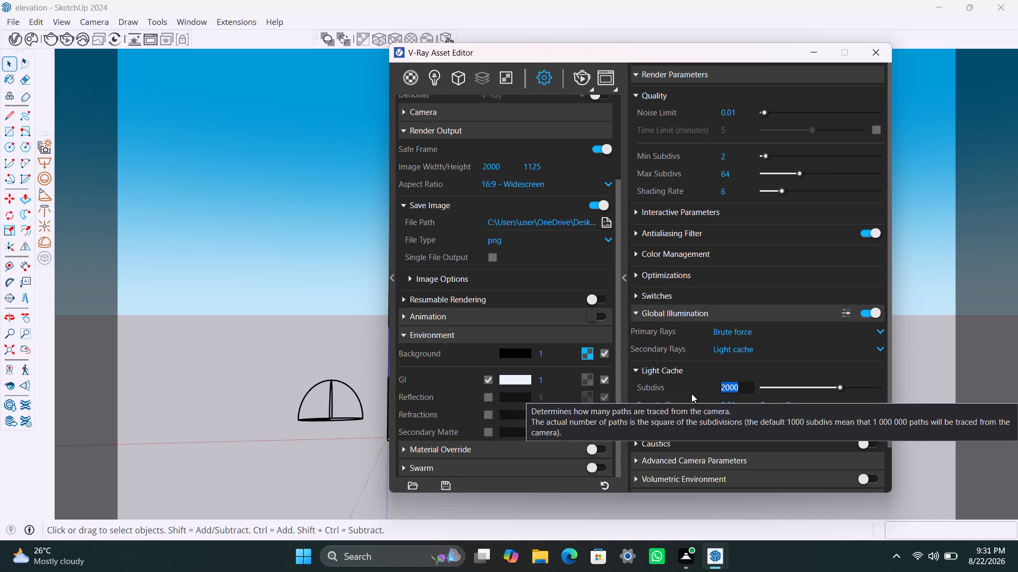
{"action": "type", "text": "1500"}
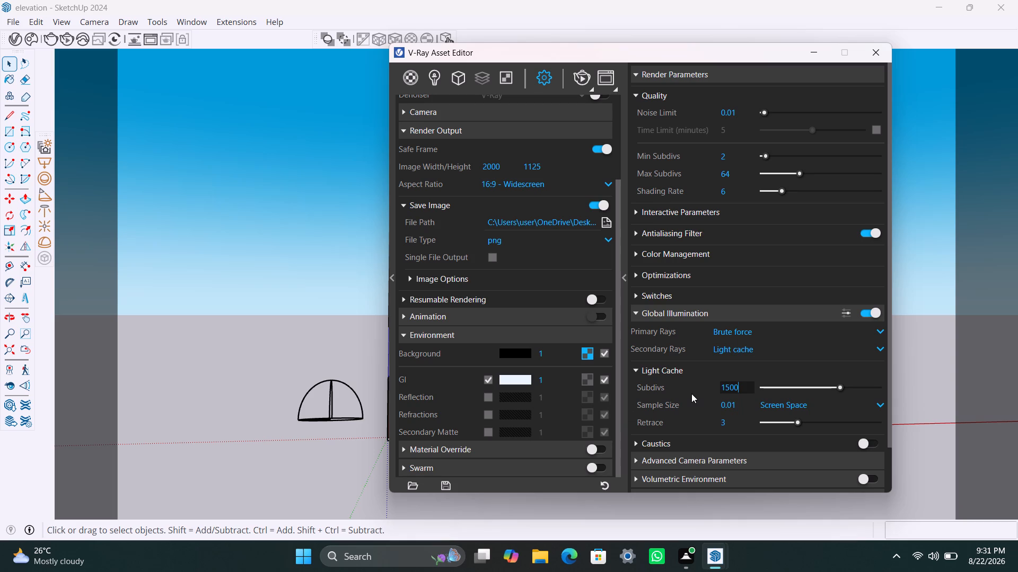
Enable the V-Ray denoiser in the render settings and put the asset editor away.
{"action": "scroll", "coordinate": [694, 428], "scroll_direction": "down", "scroll_amount": 14}
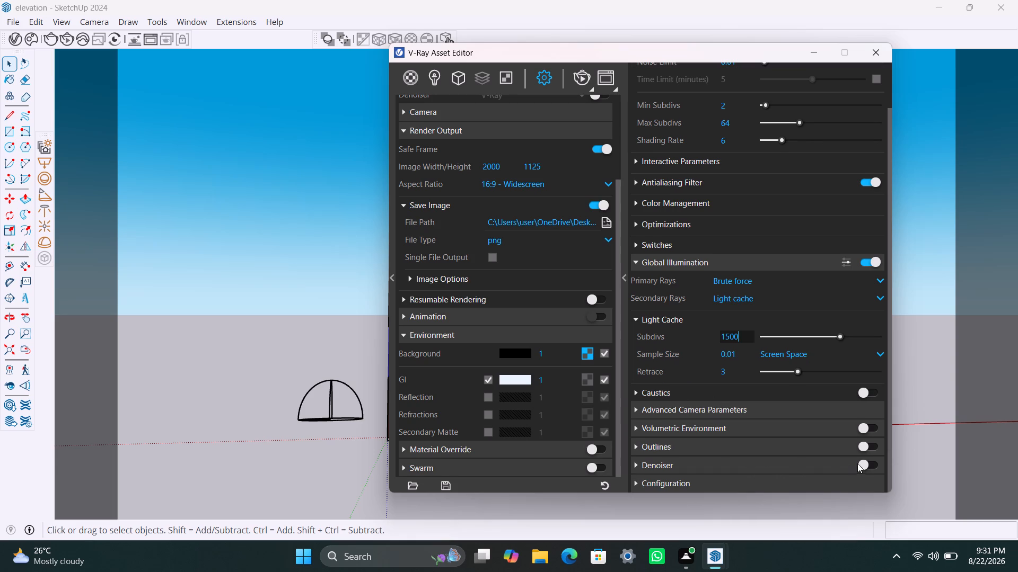
{"action": "left_click", "coordinate": [866, 462]}
{"action": "left_click", "coordinate": [814, 48]}
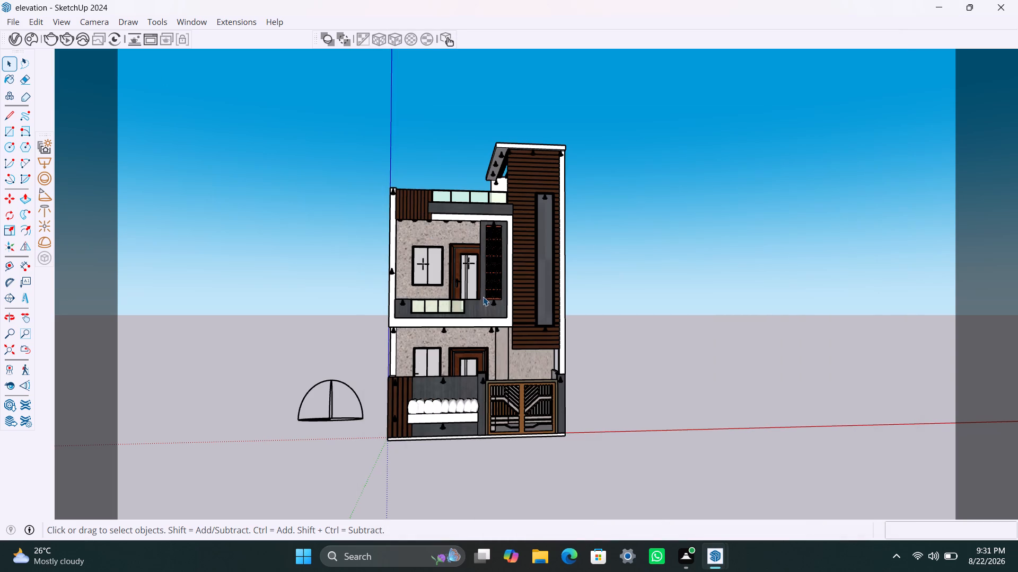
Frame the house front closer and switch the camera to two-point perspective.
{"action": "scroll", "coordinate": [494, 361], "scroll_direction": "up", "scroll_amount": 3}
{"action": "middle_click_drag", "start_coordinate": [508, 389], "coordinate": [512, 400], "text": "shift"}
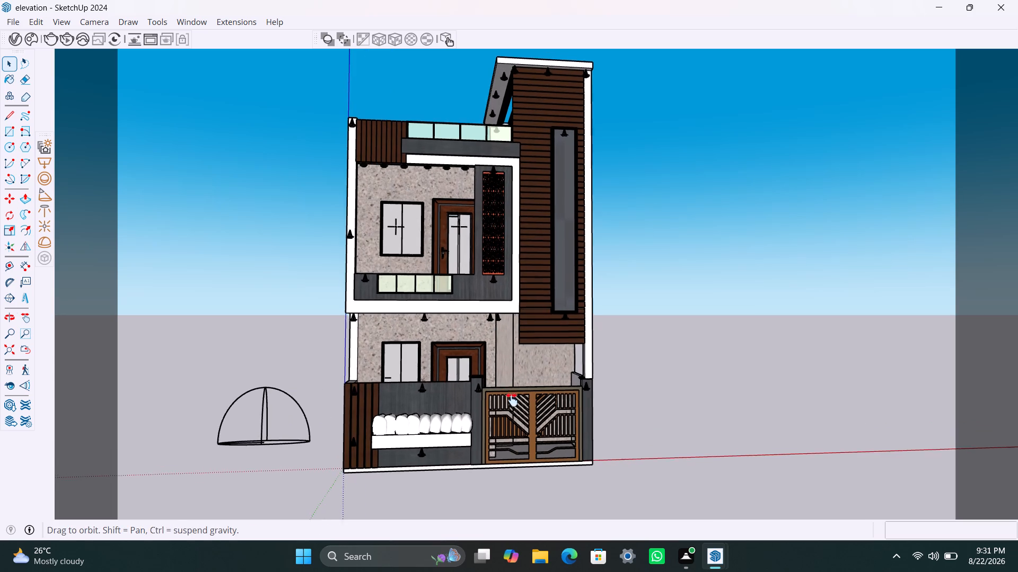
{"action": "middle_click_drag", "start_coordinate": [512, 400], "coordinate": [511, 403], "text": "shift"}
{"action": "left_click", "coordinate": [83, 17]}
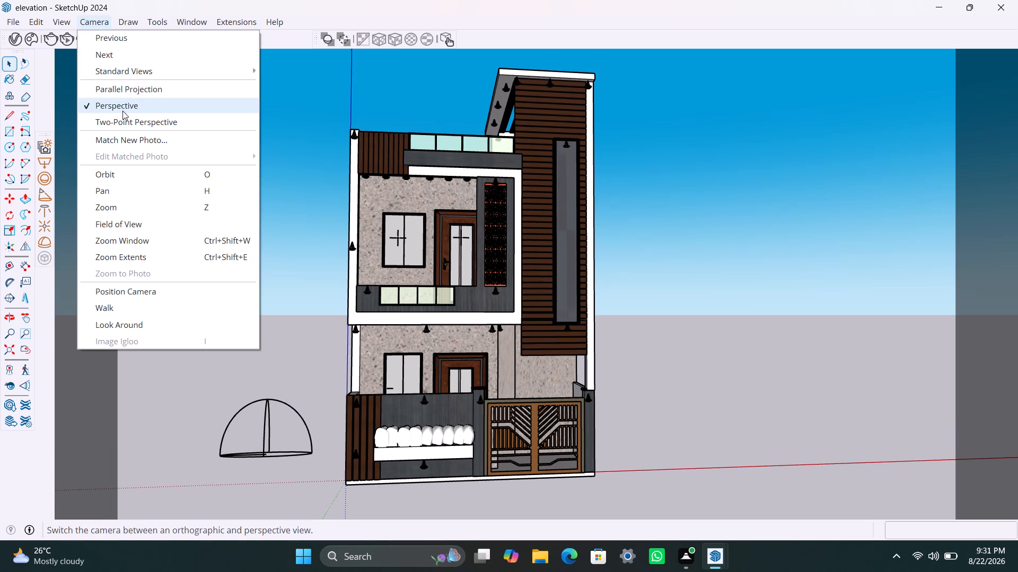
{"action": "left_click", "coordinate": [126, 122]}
Reframe the whole house front nearly square-on within the safe frame and set the camera to two-point perspective.
{"action": "middle_click_drag", "start_coordinate": [506, 318], "coordinate": [506, 325]}
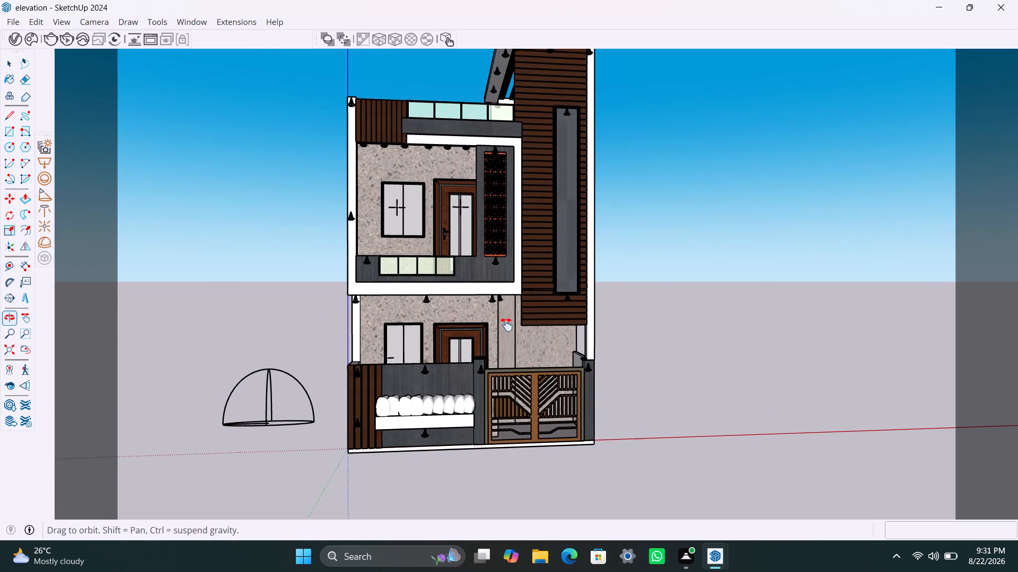
{"action": "middle_click_drag", "start_coordinate": [506, 325], "coordinate": [497, 360]}
{"action": "scroll", "coordinate": [478, 368], "scroll_direction": "up", "scroll_amount": 2}
{"action": "middle_click_drag", "start_coordinate": [478, 369], "coordinate": [422, 371]}
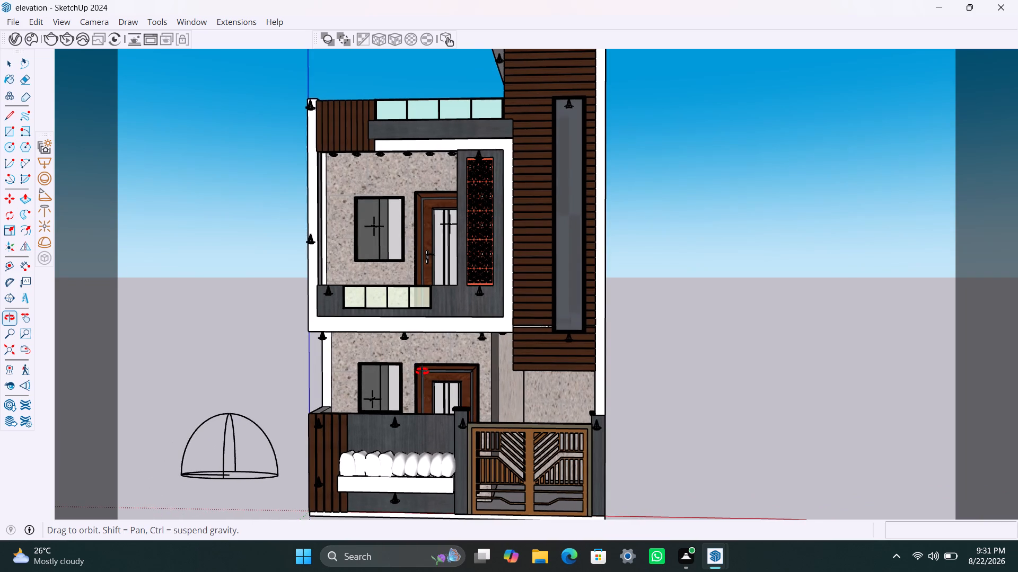
{"action": "middle_click_drag", "start_coordinate": [422, 371], "coordinate": [427, 373]}
{"action": "scroll", "coordinate": [427, 370], "scroll_direction": "down", "scroll_amount": 2}
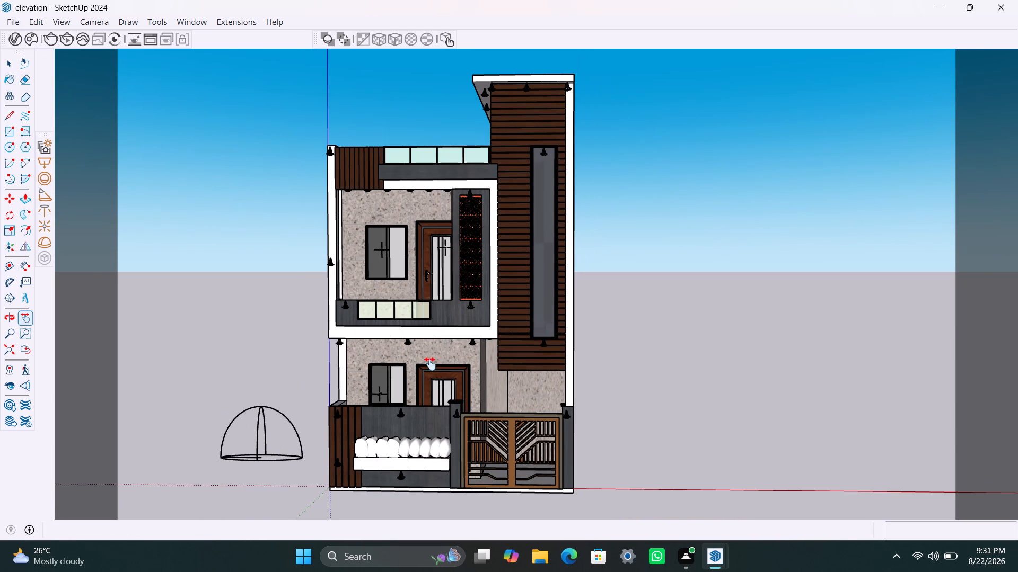
{"action": "middle_click", "coordinate": [431, 365], "text": "shift"}
{"action": "scroll", "coordinate": [433, 369], "scroll_direction": "up", "scroll_amount": 1}
{"action": "middle_click_drag", "start_coordinate": [434, 369], "coordinate": [434, 376]}
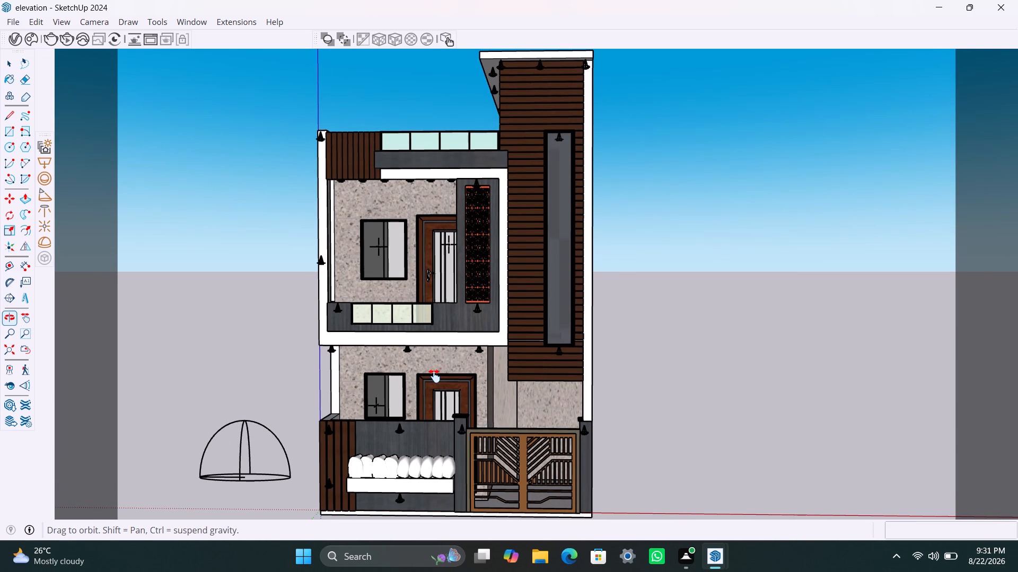
{"action": "middle_click_drag", "start_coordinate": [434, 376], "coordinate": [436, 377]}
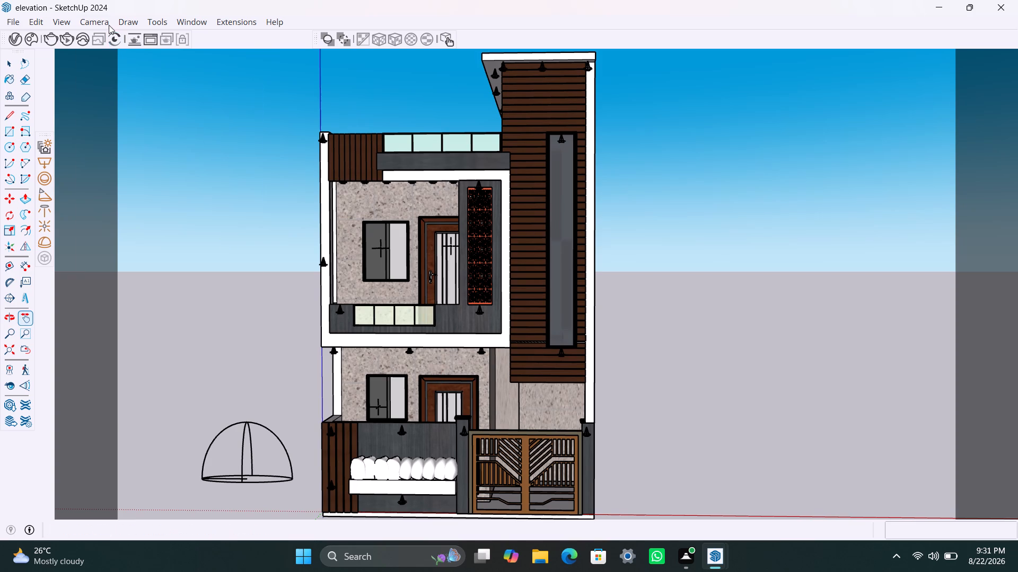
{"action": "left_click", "coordinate": [109, 25]}
{"action": "left_click", "coordinate": [136, 117]}
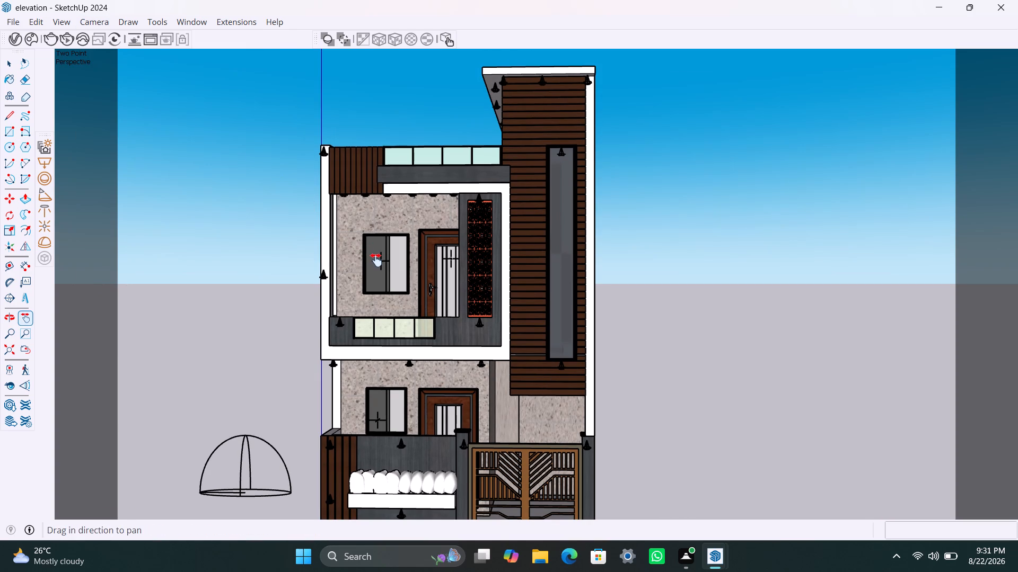
{"action": "middle_click_drag", "start_coordinate": [376, 260], "coordinate": [379, 249], "text": "shift"}
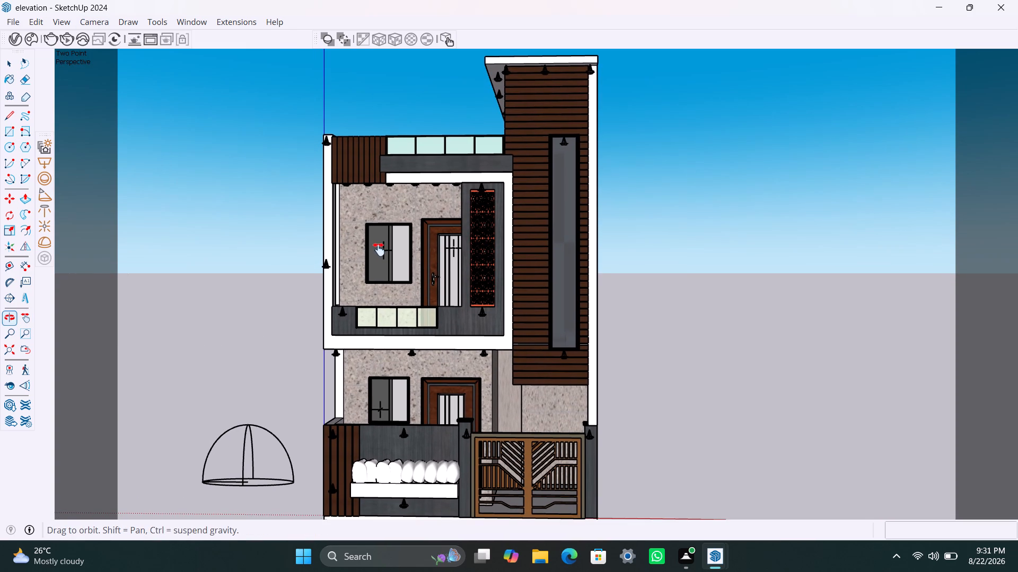
{"action": "middle_click_drag", "start_coordinate": [379, 249], "coordinate": [379, 247], "text": "shift"}
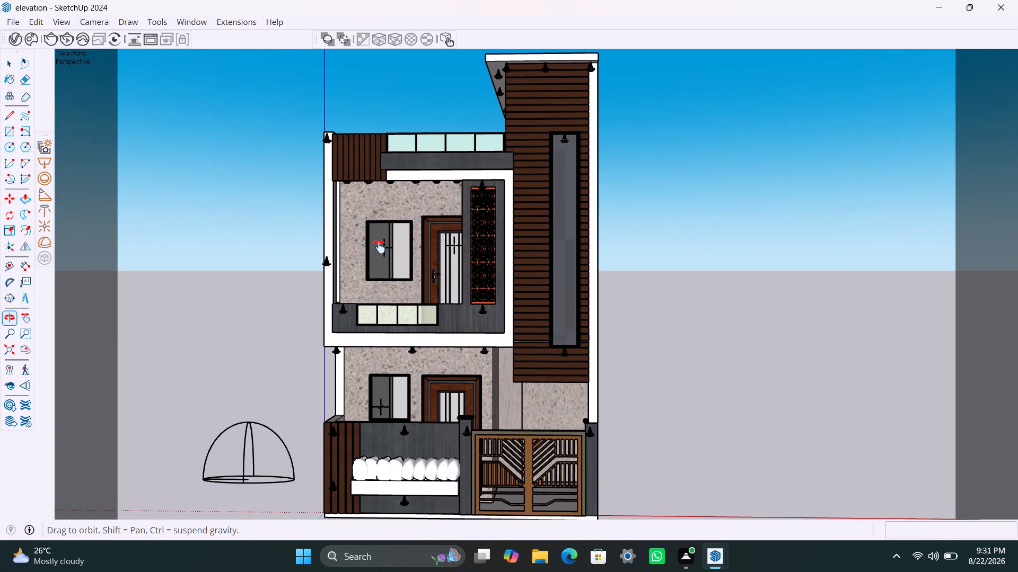
{"action": "middle_click_drag", "start_coordinate": [379, 247], "coordinate": [379, 246], "text": "shift"}
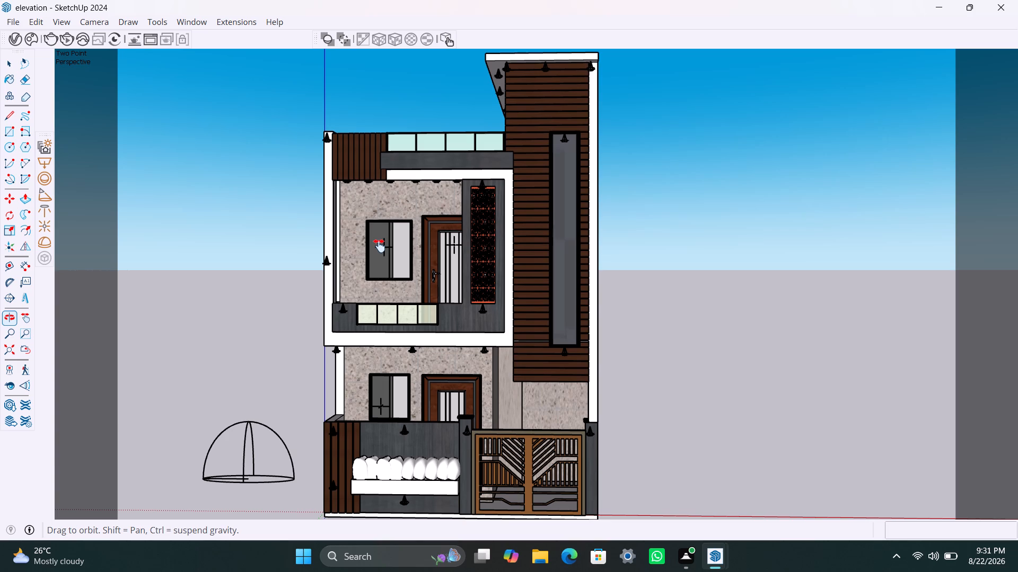
{"action": "middle_click_drag", "start_coordinate": [379, 246], "coordinate": [380, 245], "text": "shift"}
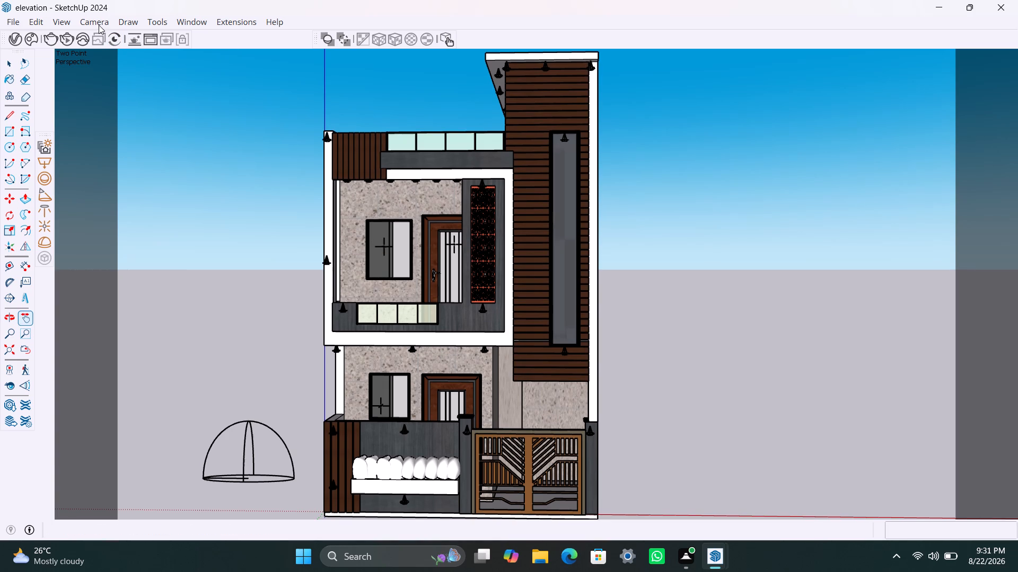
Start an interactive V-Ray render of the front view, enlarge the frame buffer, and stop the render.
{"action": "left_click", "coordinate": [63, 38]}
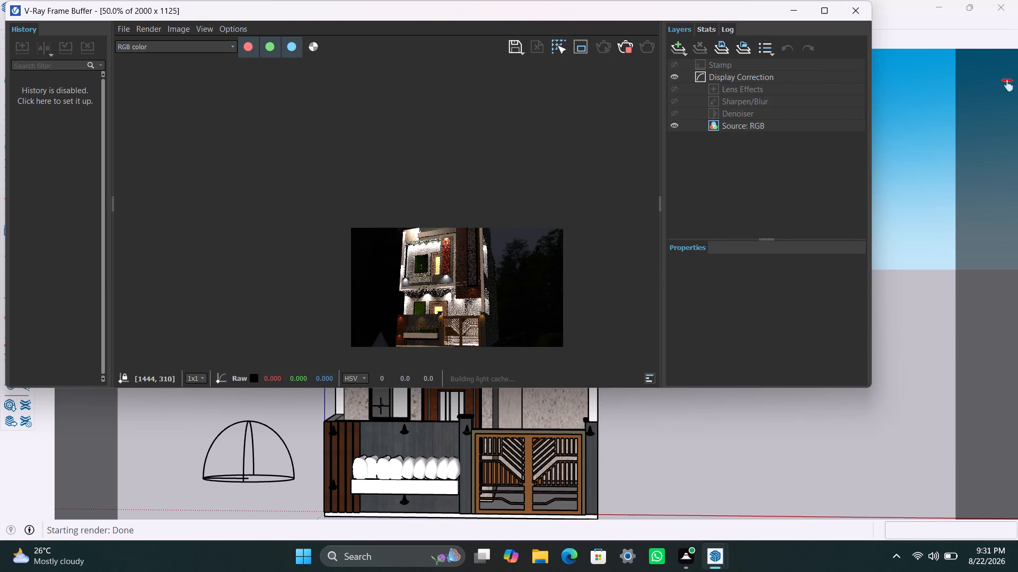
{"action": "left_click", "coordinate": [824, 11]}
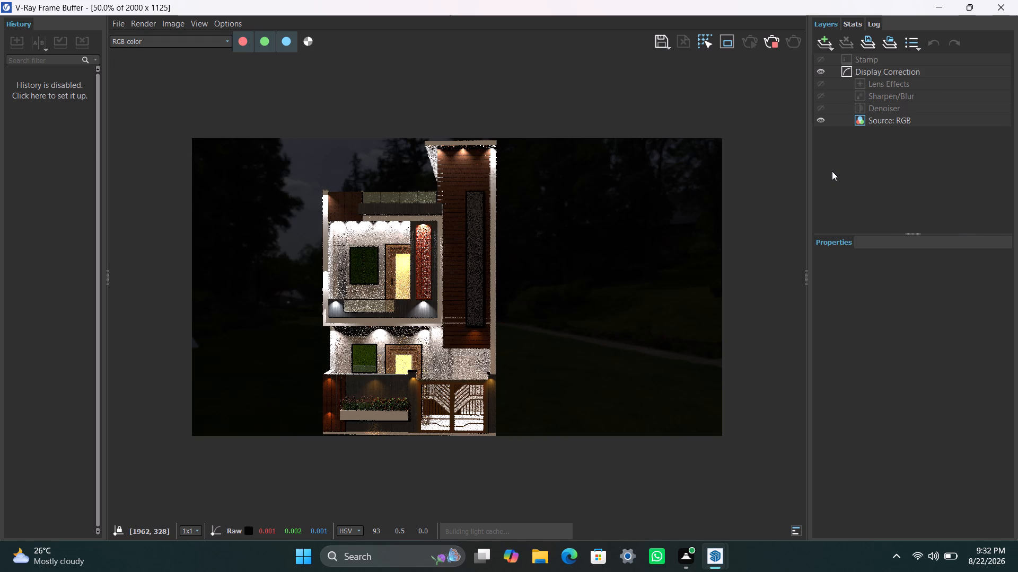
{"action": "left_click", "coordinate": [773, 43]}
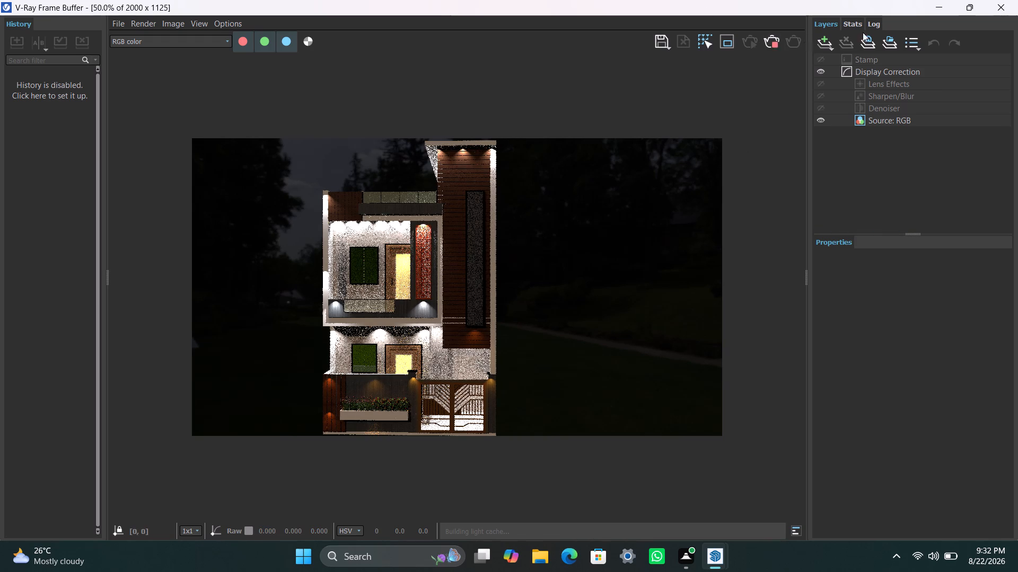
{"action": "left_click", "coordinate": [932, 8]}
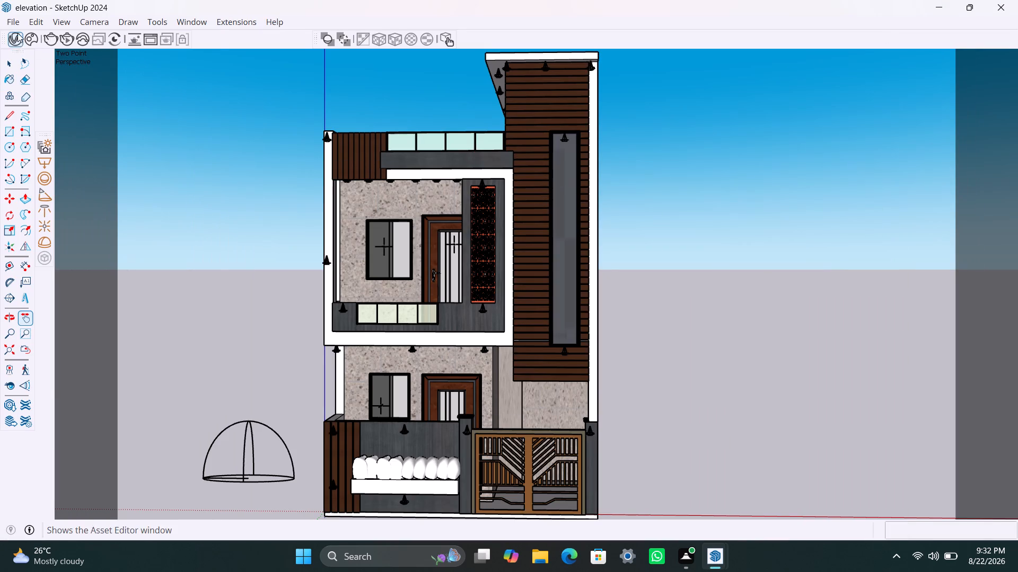
Unhide all hidden objects in the model.
{"action": "left_click", "coordinate": [36, 20]}
{"action": "left_click", "coordinate": [110, 246]}
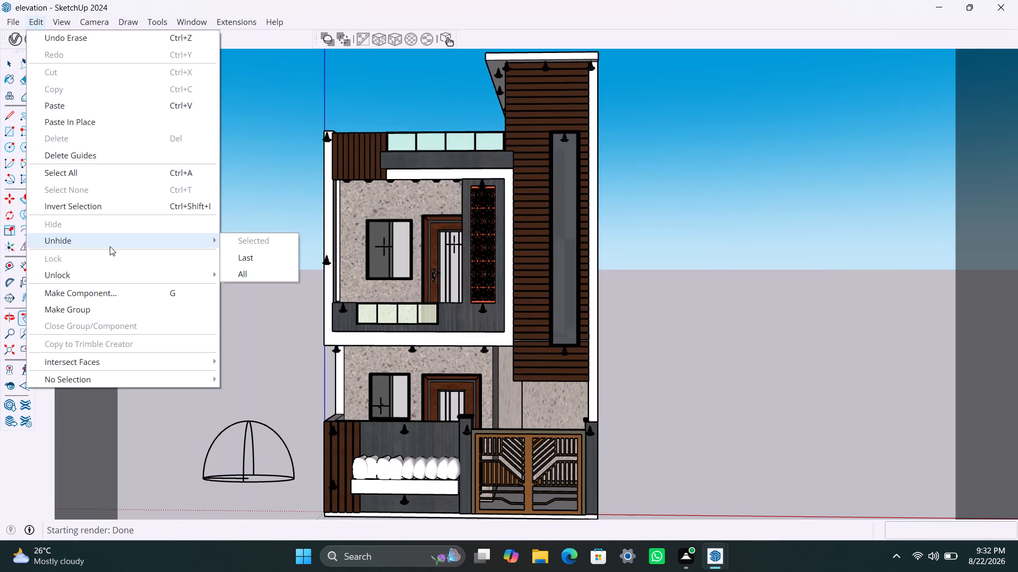
{"action": "left_click", "coordinate": [258, 268]}
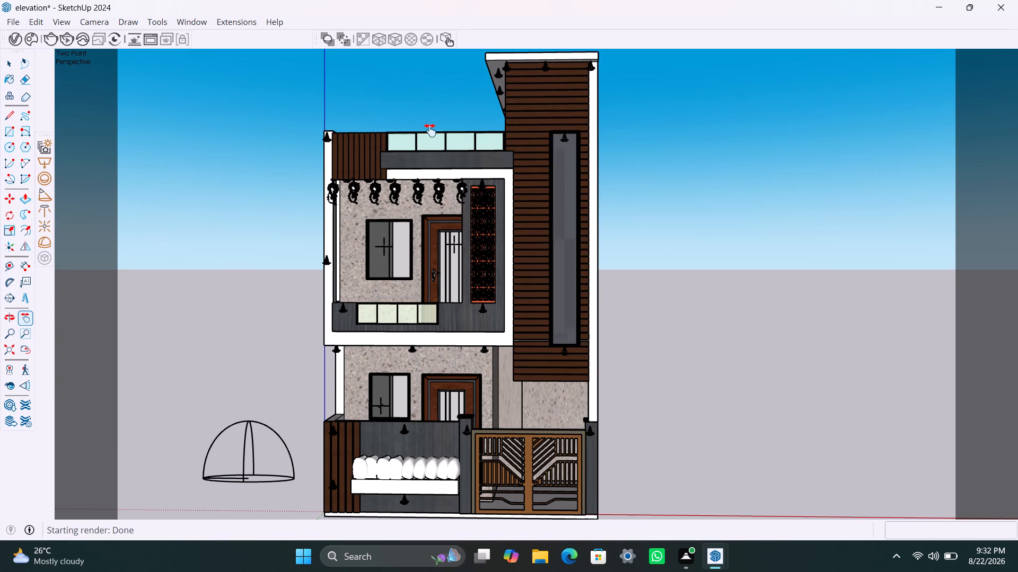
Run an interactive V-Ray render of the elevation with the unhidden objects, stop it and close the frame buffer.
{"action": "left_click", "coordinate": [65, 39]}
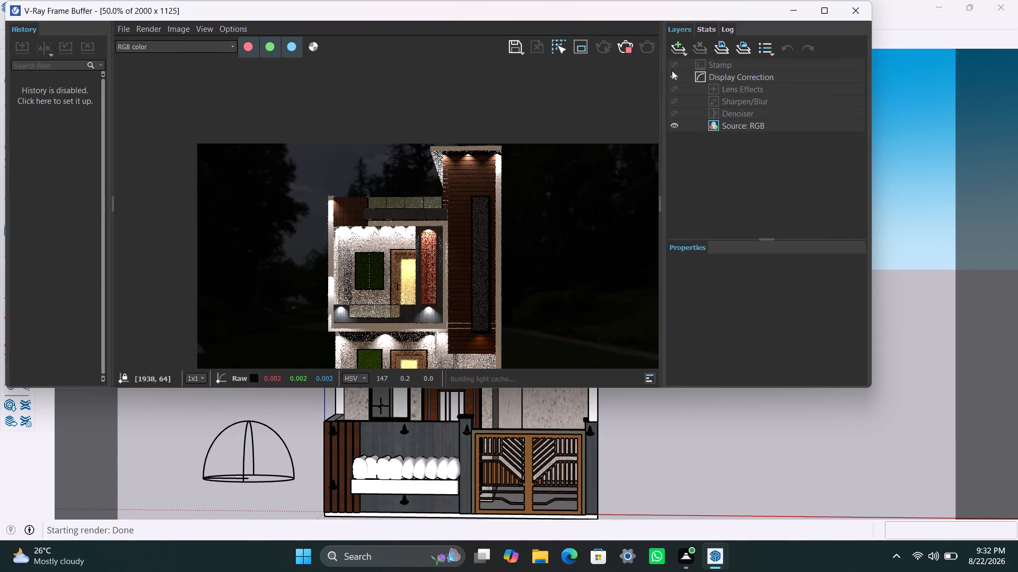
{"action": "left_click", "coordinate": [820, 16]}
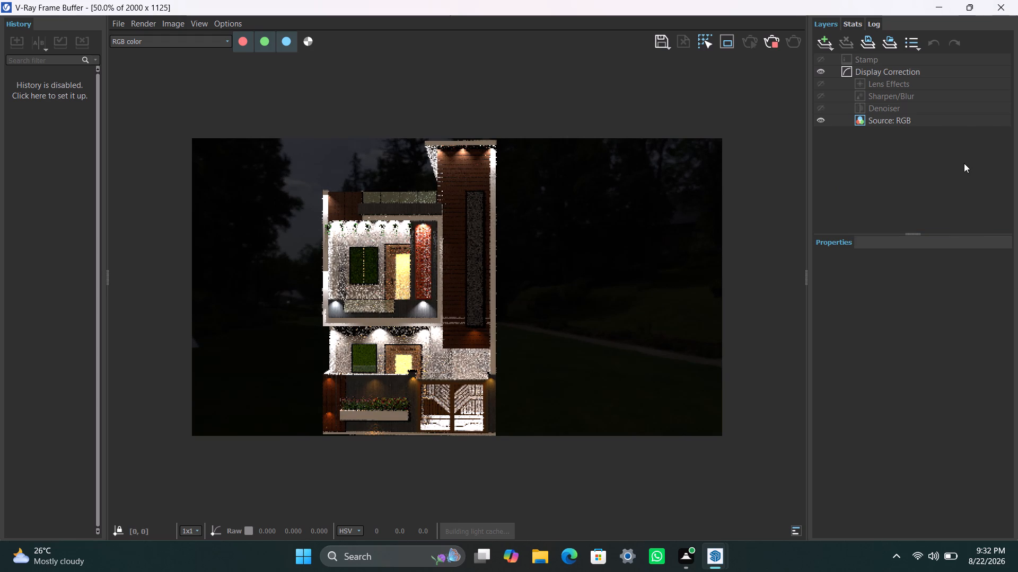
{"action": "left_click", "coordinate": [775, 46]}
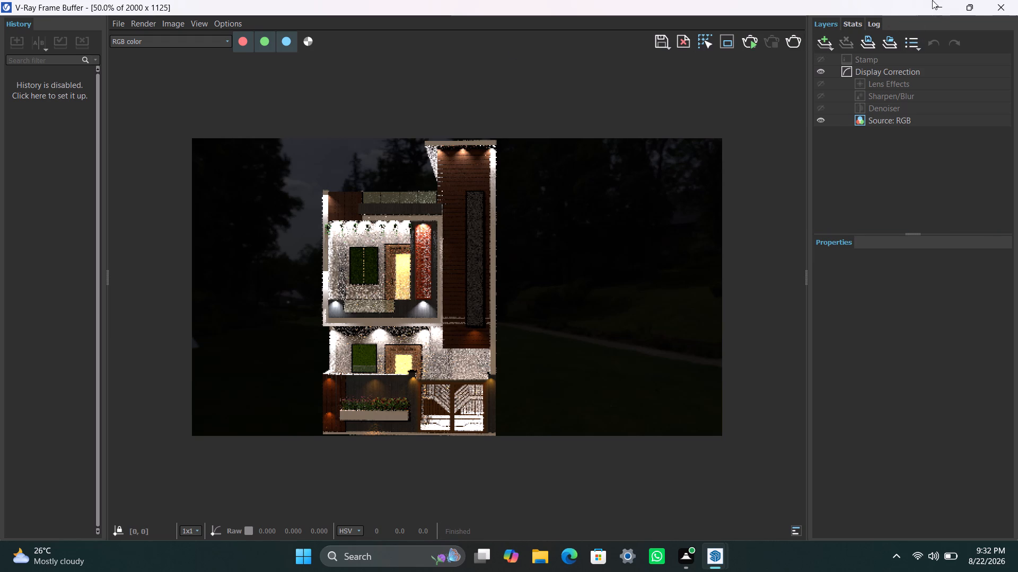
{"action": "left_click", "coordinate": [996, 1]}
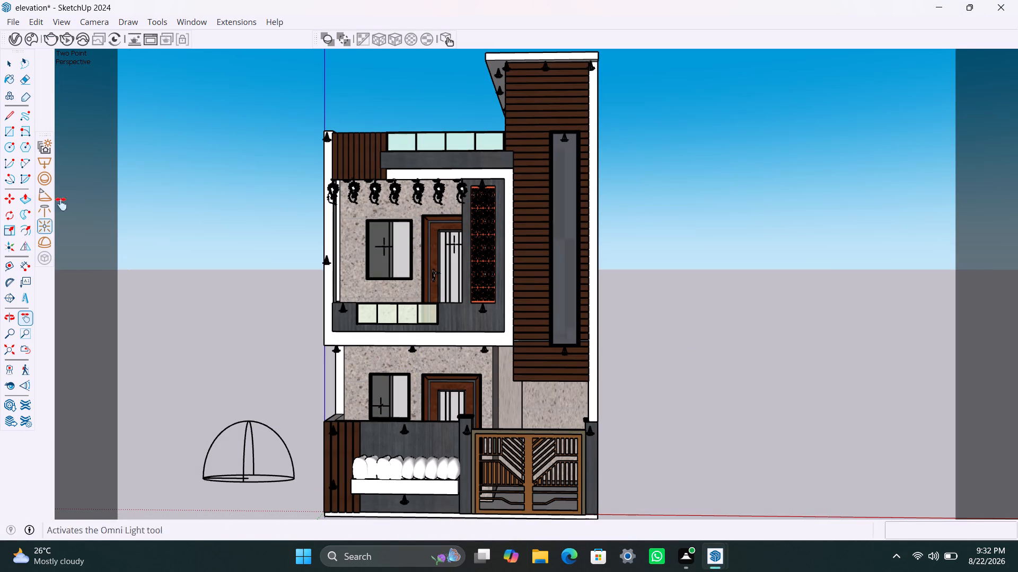
Start the production V-Ray render of the front elevation.
{"action": "left_click", "coordinate": [55, 37]}
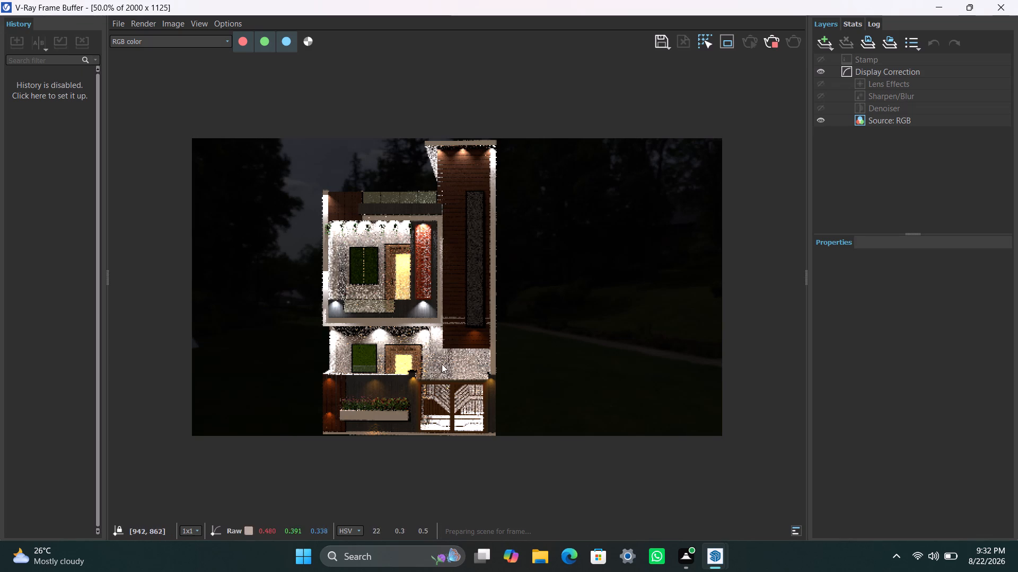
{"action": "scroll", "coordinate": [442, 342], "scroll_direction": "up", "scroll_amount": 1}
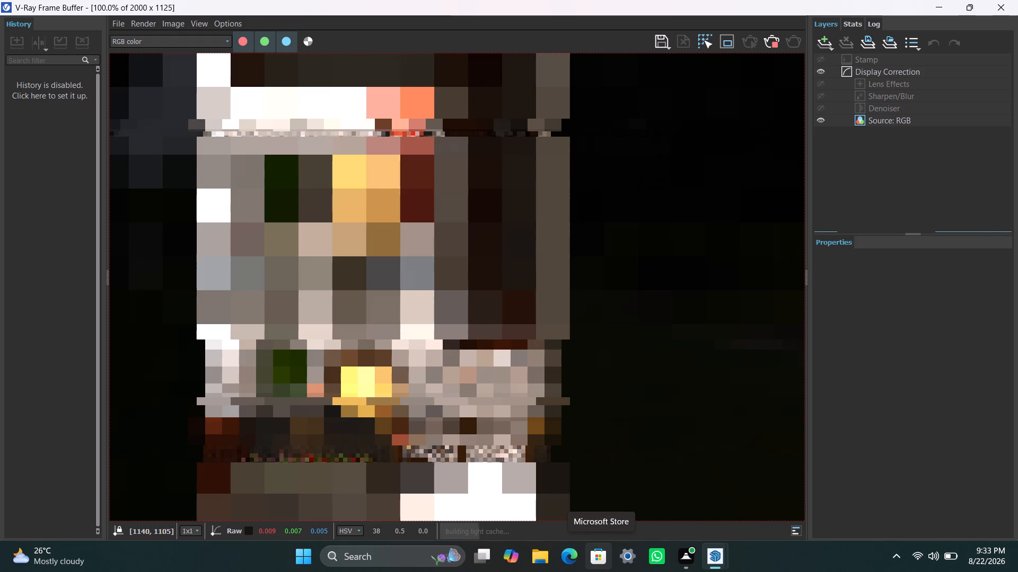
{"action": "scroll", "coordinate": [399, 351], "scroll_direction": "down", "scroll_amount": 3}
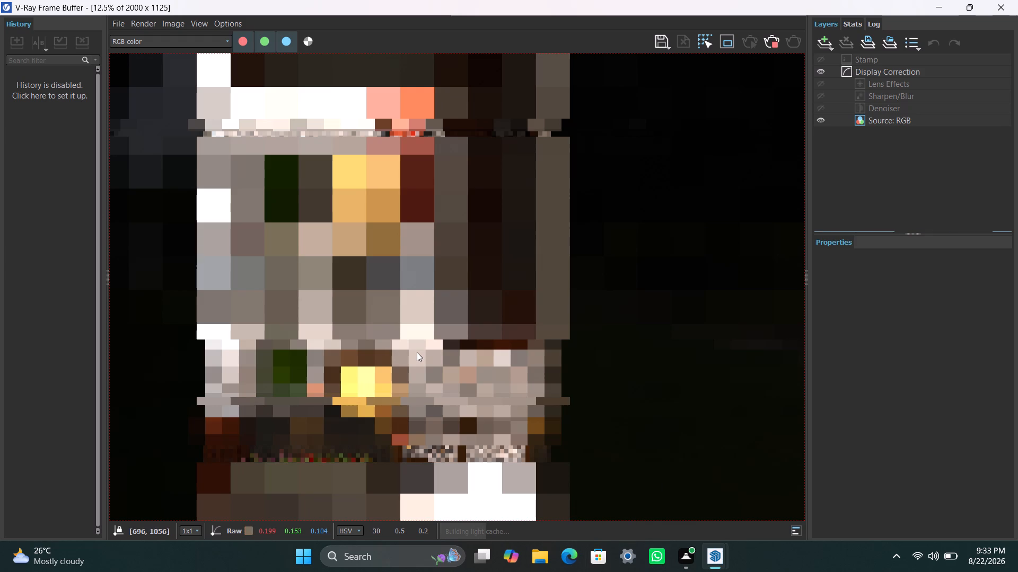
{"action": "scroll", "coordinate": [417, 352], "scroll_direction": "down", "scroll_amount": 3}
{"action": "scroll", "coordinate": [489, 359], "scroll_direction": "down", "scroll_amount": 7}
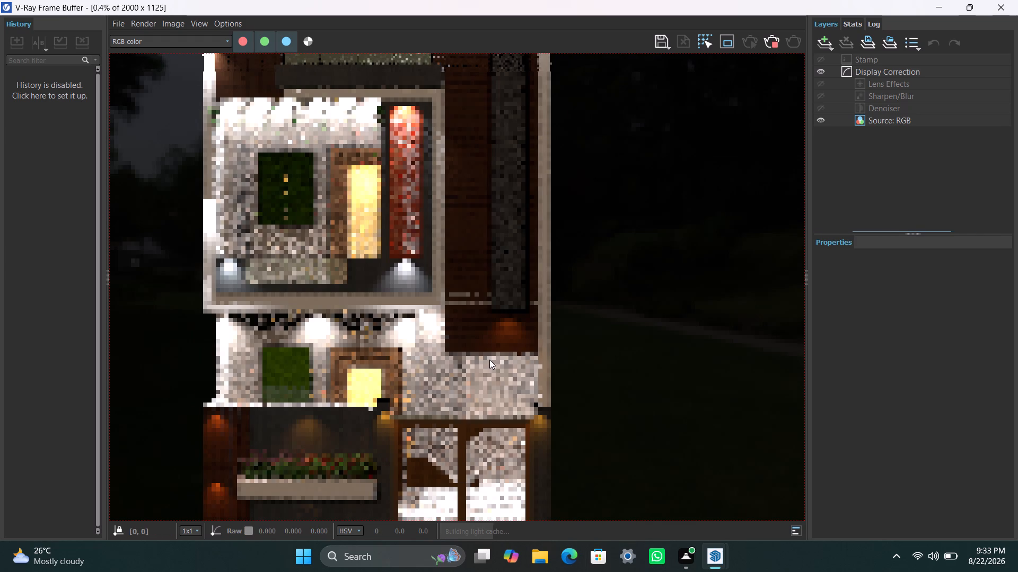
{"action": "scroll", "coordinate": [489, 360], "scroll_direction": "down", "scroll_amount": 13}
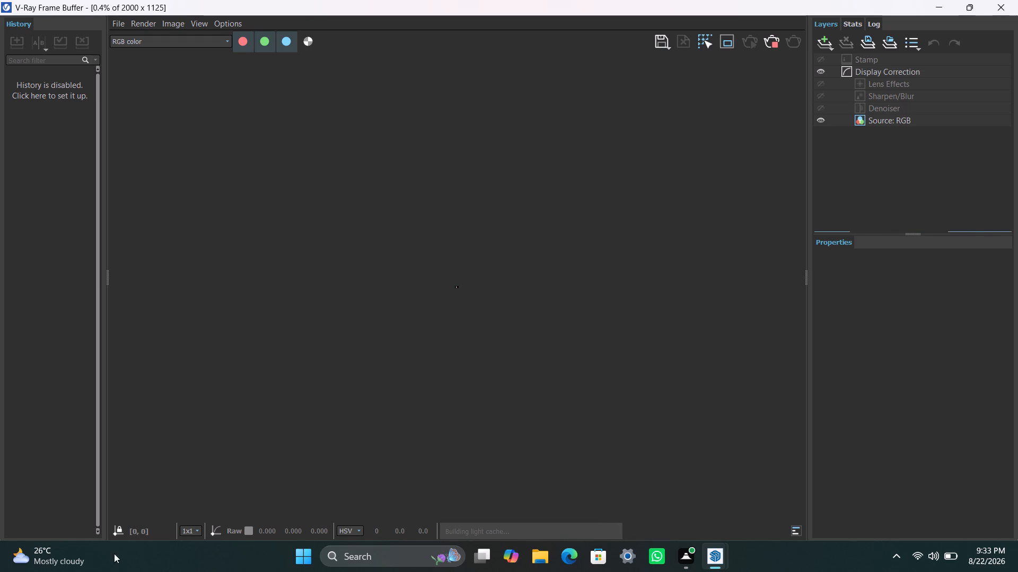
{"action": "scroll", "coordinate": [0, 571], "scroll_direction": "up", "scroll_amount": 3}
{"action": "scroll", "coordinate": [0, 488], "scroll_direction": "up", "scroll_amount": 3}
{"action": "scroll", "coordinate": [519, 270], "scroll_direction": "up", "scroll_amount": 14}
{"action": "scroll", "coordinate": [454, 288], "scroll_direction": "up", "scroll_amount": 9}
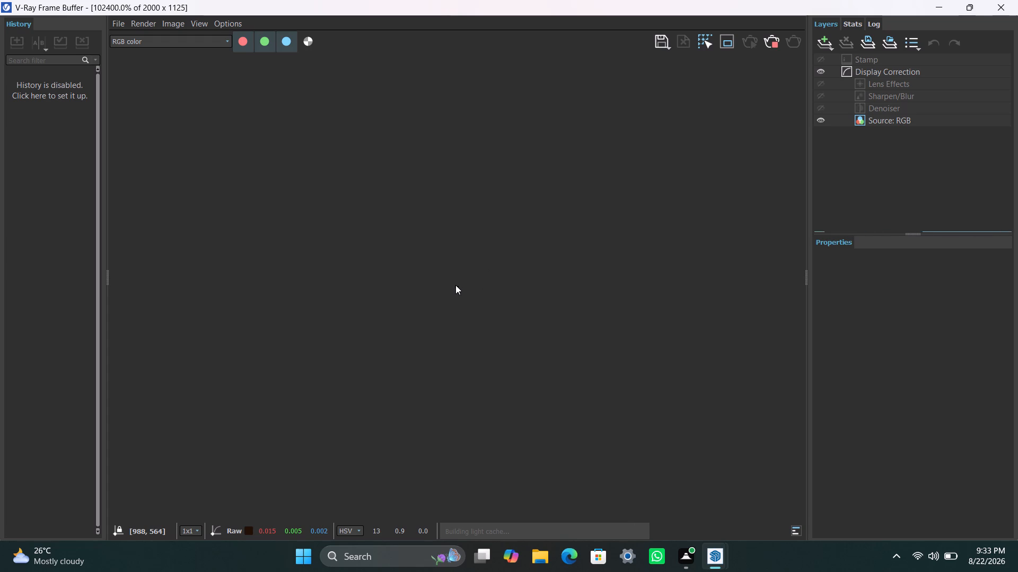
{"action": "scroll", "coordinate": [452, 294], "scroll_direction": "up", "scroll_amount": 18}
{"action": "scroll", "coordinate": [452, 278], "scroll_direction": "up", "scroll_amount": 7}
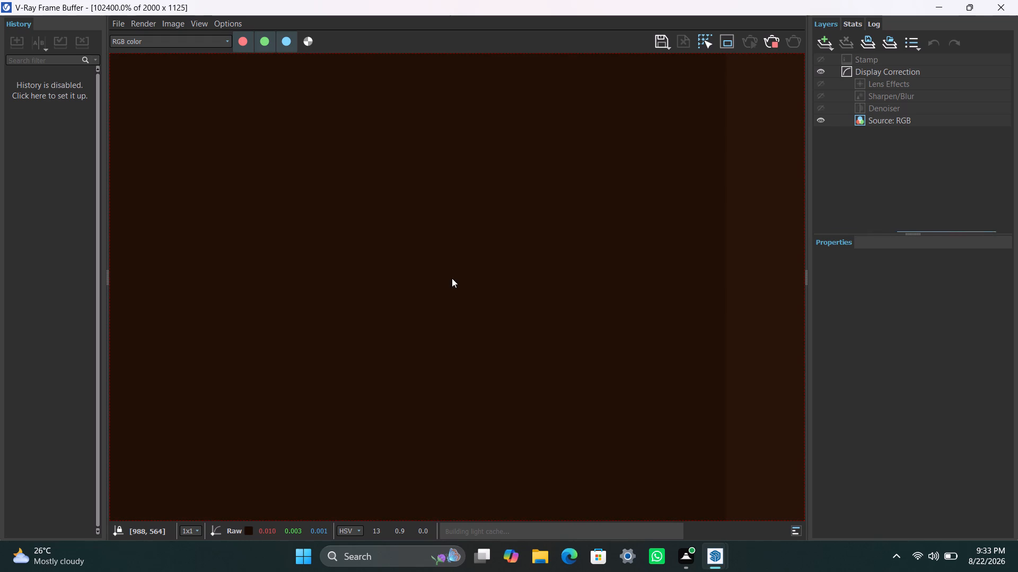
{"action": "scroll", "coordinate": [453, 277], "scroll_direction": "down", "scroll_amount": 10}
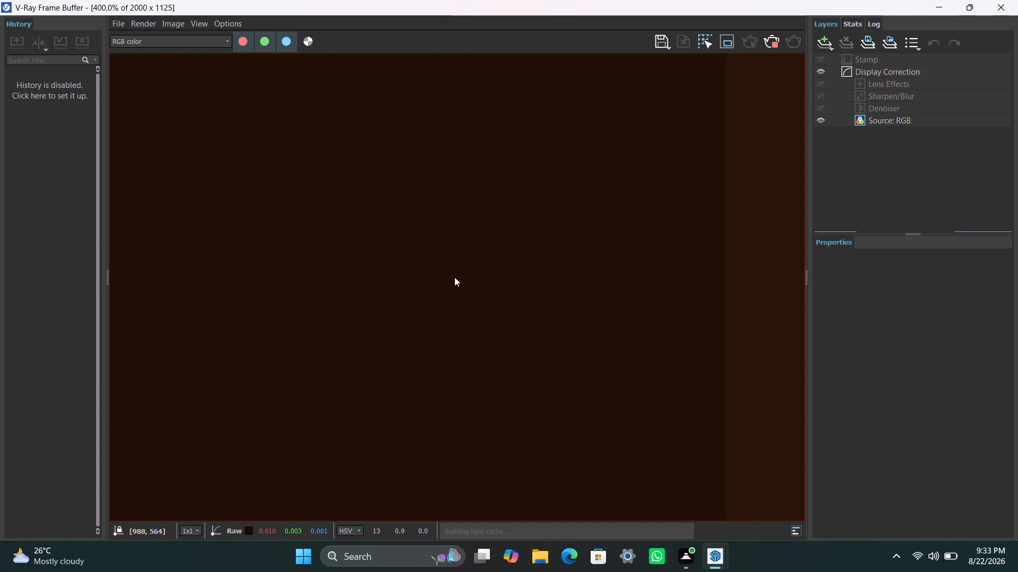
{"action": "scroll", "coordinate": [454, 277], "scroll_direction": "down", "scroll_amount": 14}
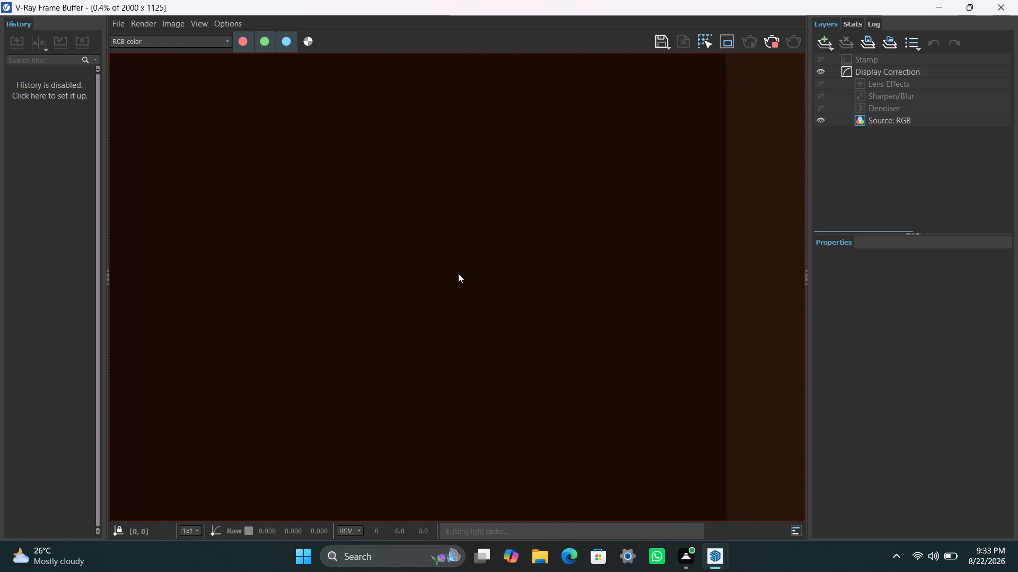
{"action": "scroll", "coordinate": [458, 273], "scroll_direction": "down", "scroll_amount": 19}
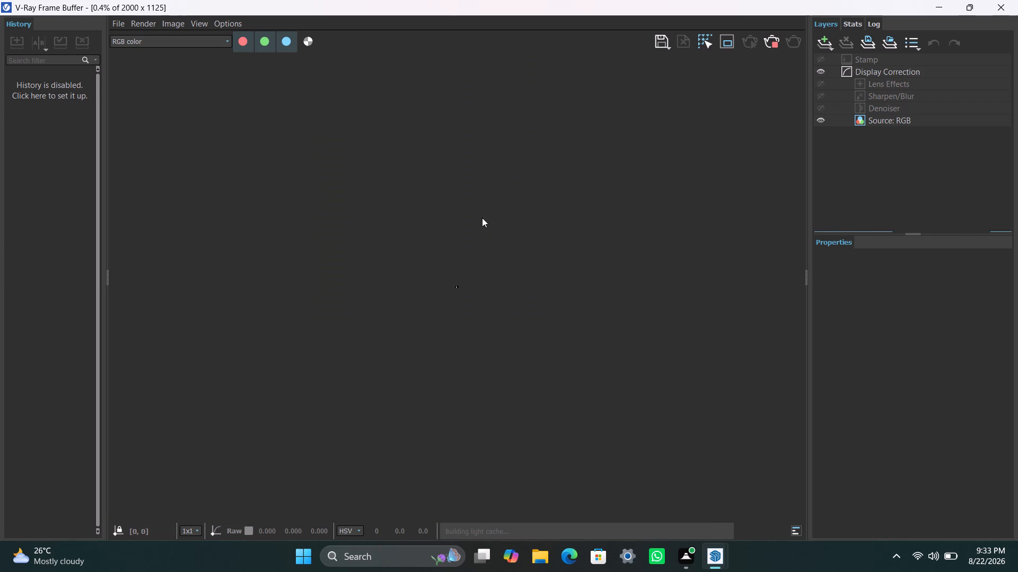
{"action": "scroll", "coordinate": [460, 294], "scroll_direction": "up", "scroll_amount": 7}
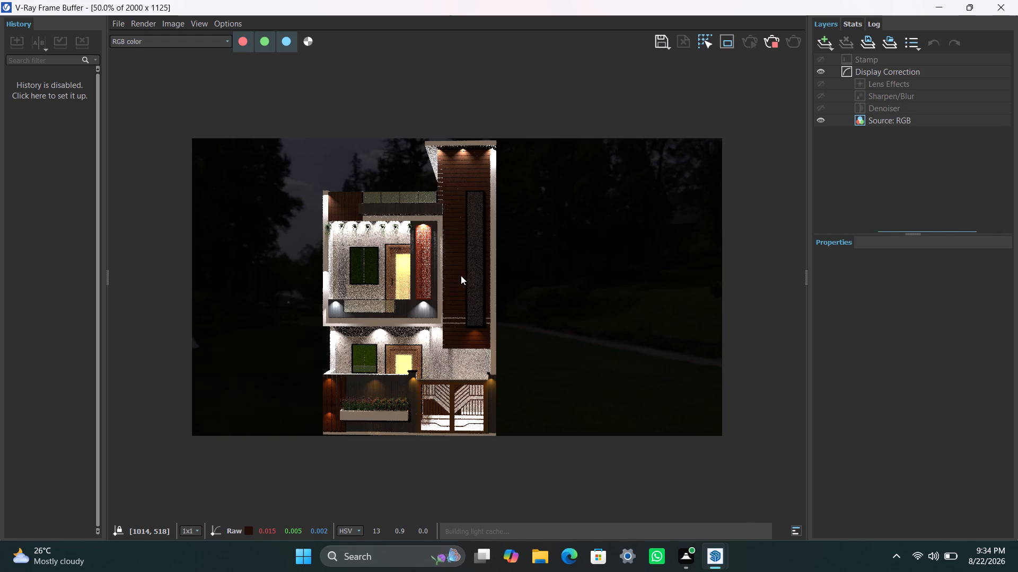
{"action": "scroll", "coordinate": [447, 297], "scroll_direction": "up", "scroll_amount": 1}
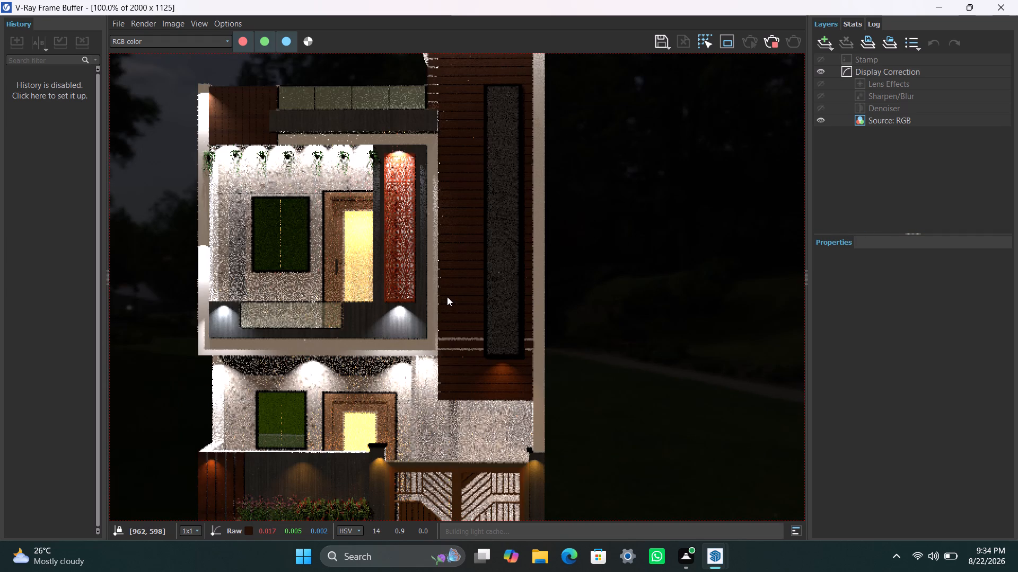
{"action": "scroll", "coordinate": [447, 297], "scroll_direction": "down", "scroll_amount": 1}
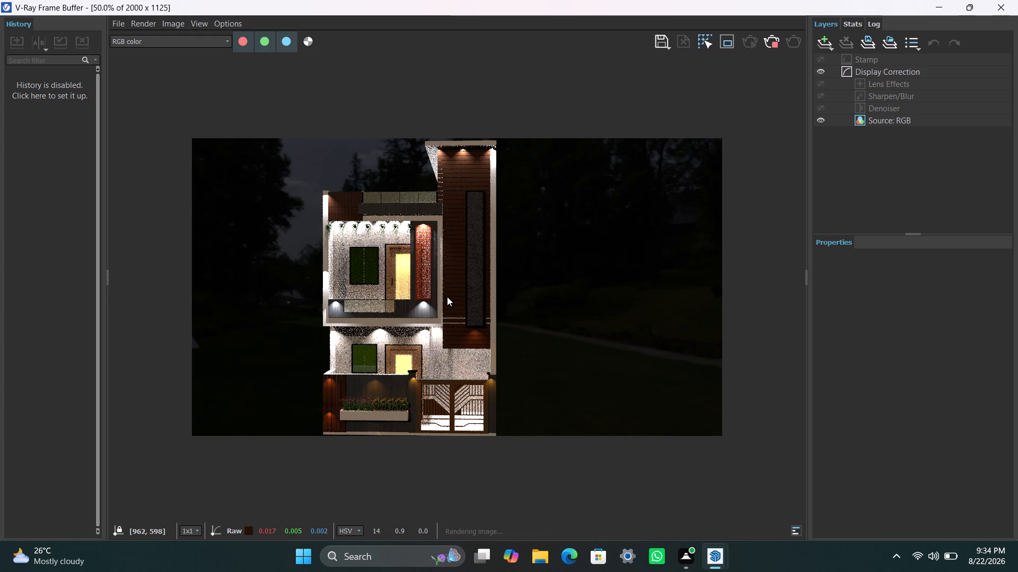
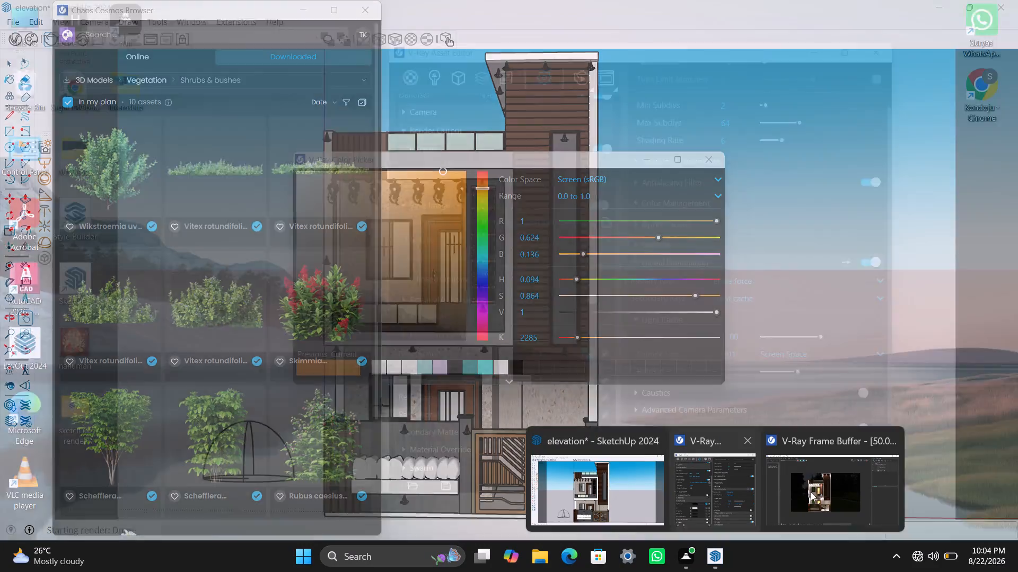
Bring the V-Ray Frame Buffer window to the front to check the production render of the front elevation.
{"action": "left_click", "coordinate": [832, 493]}
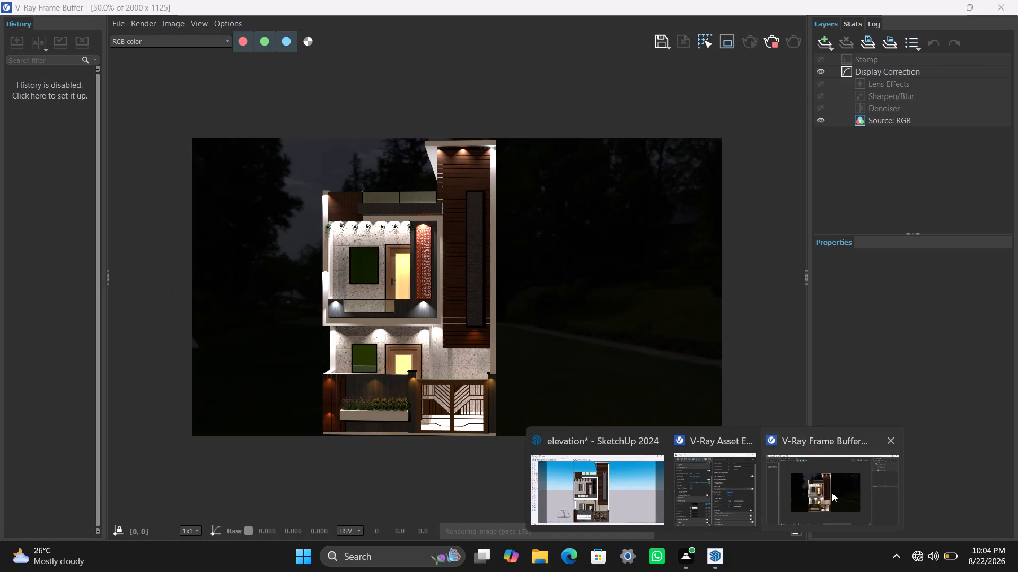
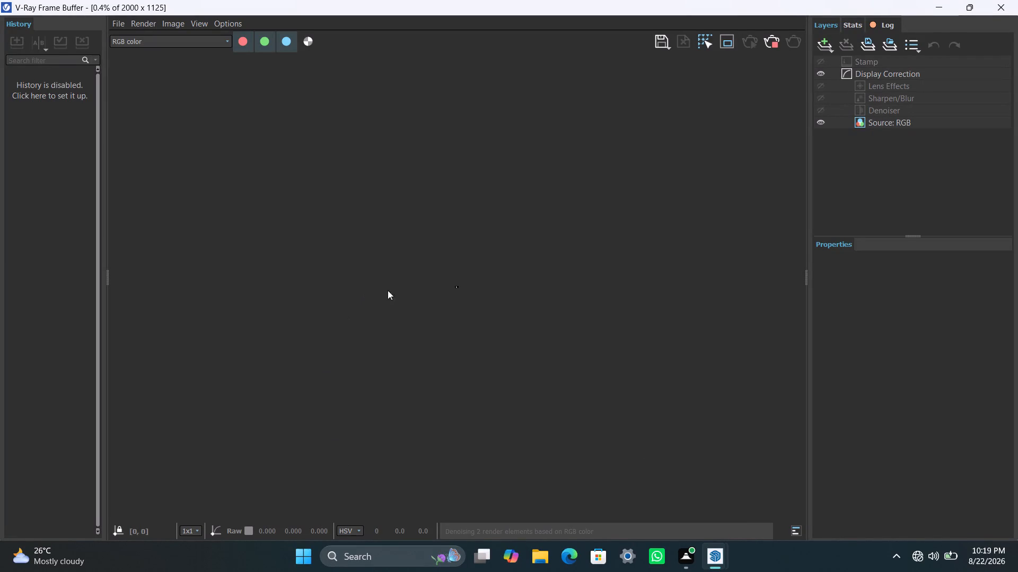
Examine the denoised night render of the front elevation, checking the balcony, parapet, wall lighting, jali panel and gate close up and as a whole.
{"action": "scroll", "coordinate": [442, 279], "scroll_direction": "up", "scroll_amount": 4}
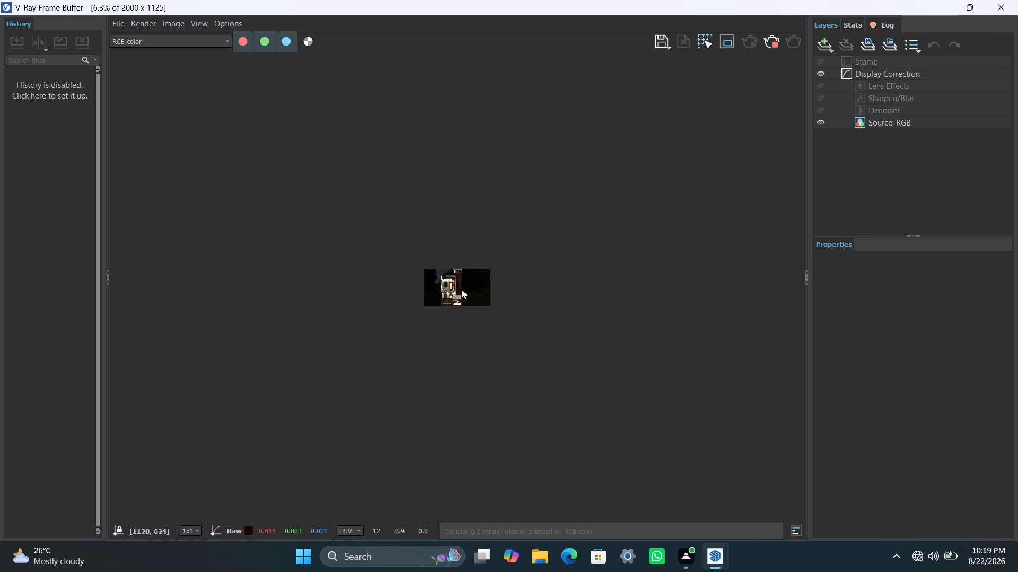
{"action": "scroll", "coordinate": [454, 302], "scroll_direction": "up", "scroll_amount": 3}
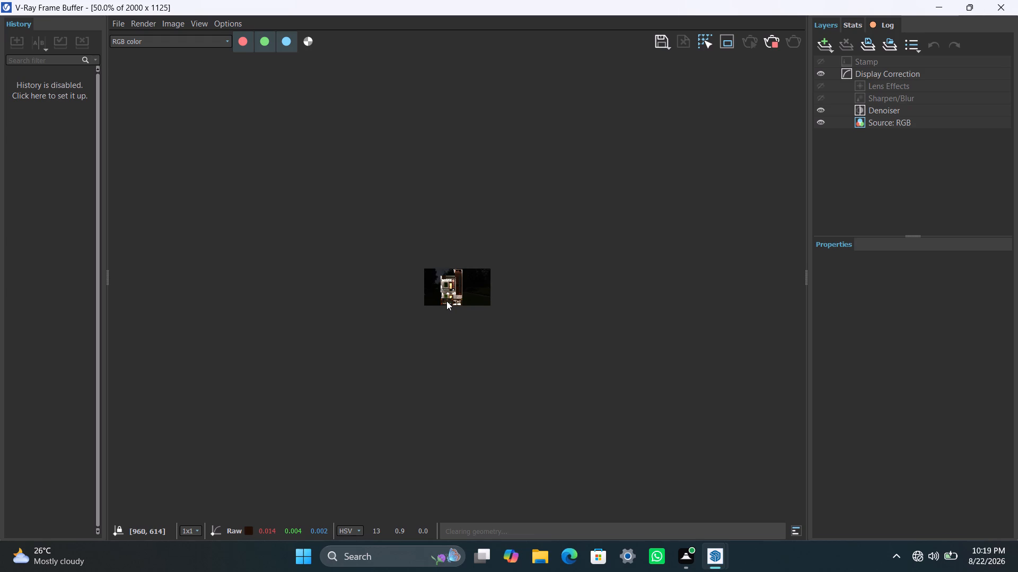
{"action": "scroll", "coordinate": [446, 301], "scroll_direction": "up", "scroll_amount": 2}
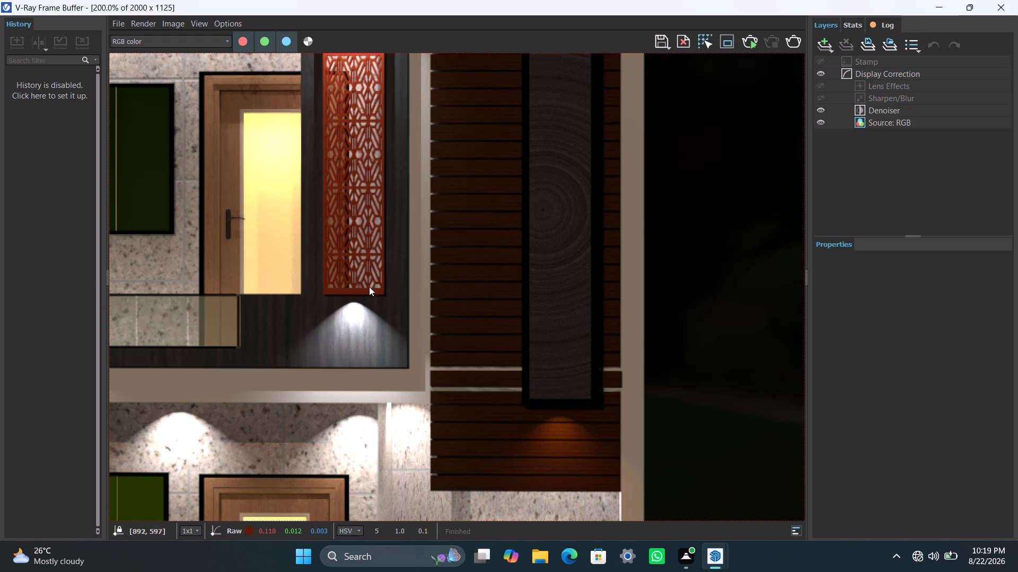
{"action": "scroll", "coordinate": [388, 289], "scroll_direction": "down", "scroll_amount": 3}
{"action": "scroll", "coordinate": [388, 290], "scroll_direction": "up", "scroll_amount": 1}
{"action": "middle_click_drag", "start_coordinate": [398, 302], "coordinate": [401, 310]}
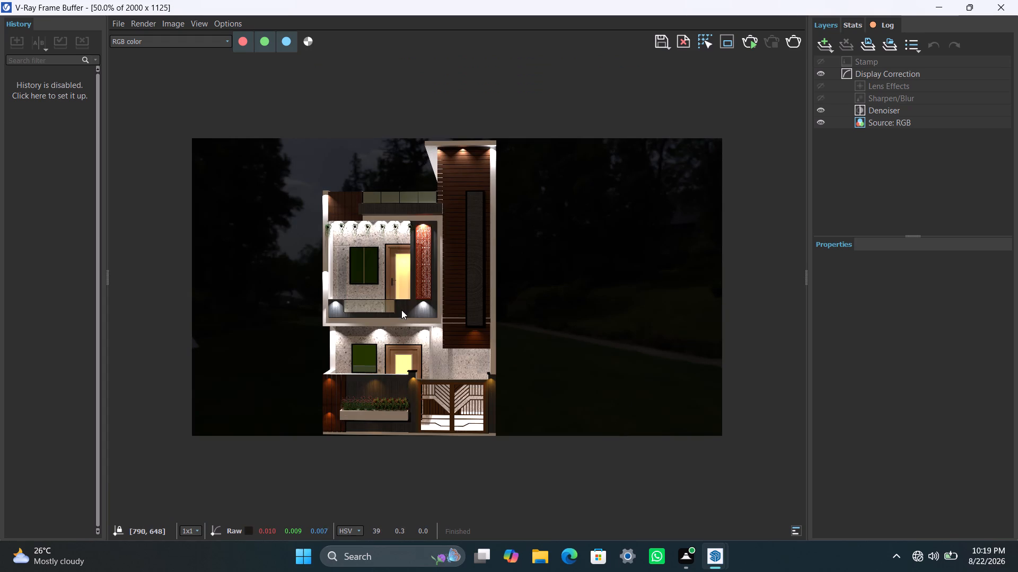
{"action": "middle_click_drag", "start_coordinate": [401, 310], "coordinate": [402, 310]}
{"action": "scroll", "coordinate": [402, 310], "scroll_direction": "up", "scroll_amount": 1}
{"action": "scroll", "coordinate": [402, 310], "scroll_direction": "down", "scroll_amount": 1}
{"action": "scroll", "coordinate": [368, 200], "scroll_direction": "up", "scroll_amount": 4}
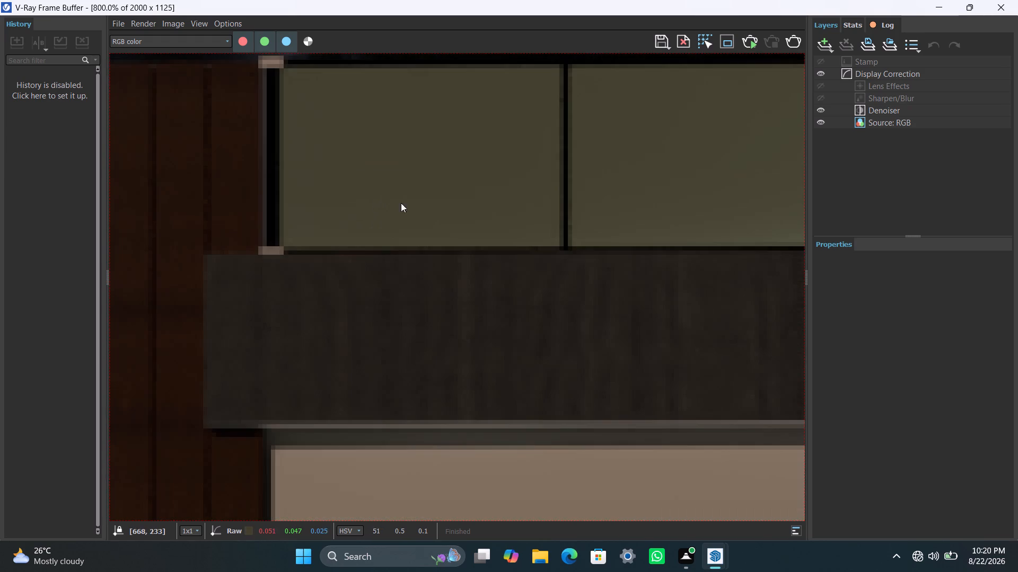
{"action": "scroll", "coordinate": [441, 209], "scroll_direction": "up", "scroll_amount": 2}
{"action": "scroll", "coordinate": [440, 213], "scroll_direction": "down", "scroll_amount": 4}
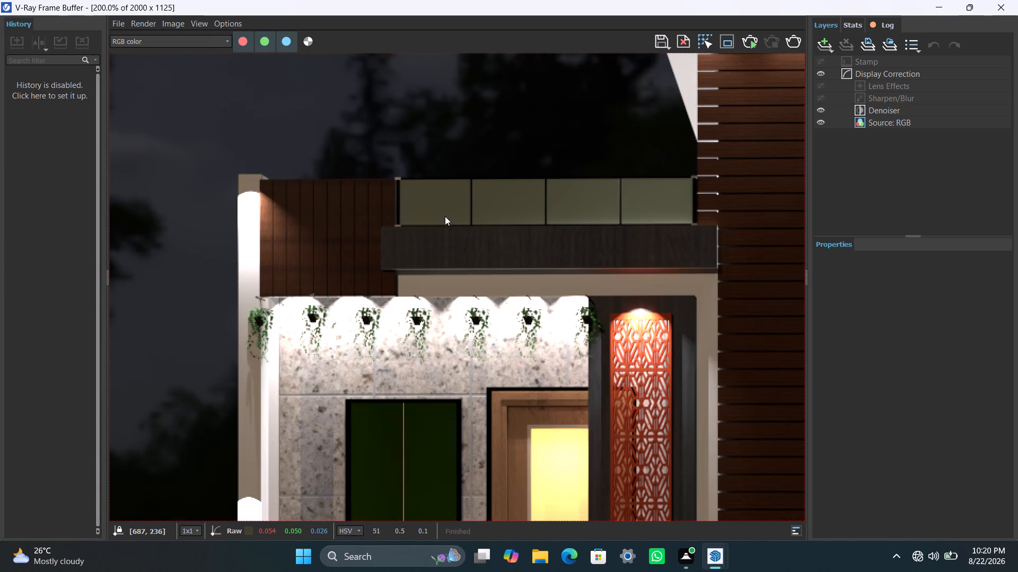
{"action": "scroll", "coordinate": [445, 217], "scroll_direction": "down", "scroll_amount": 2}
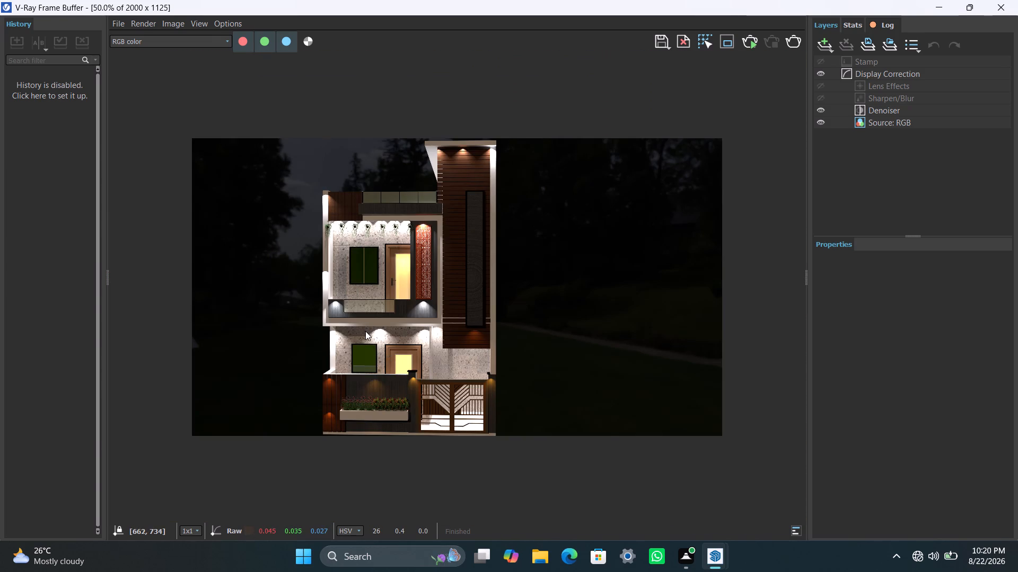
{"action": "scroll", "coordinate": [365, 331], "scroll_direction": "up", "scroll_amount": 1}
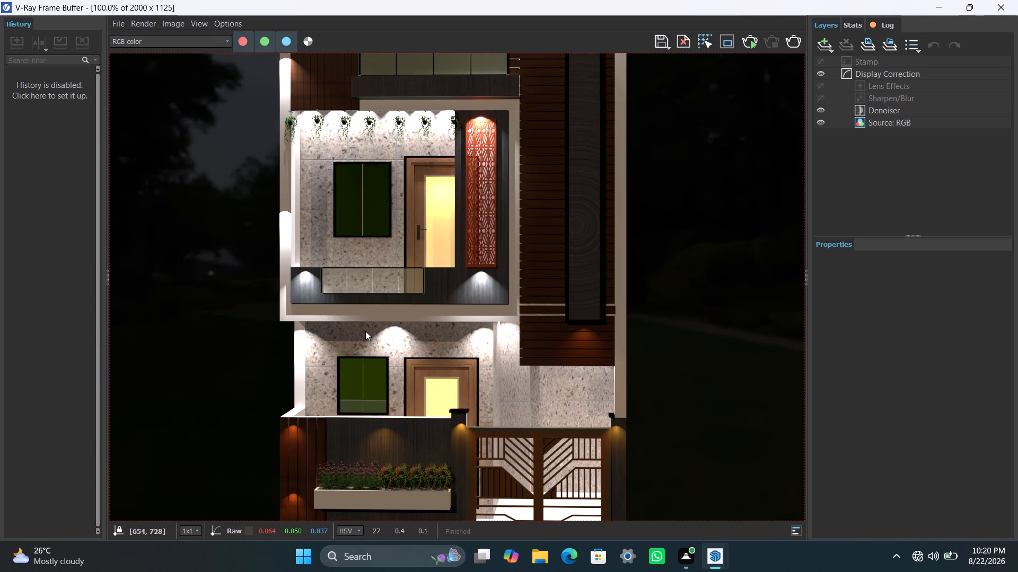
{"action": "scroll", "coordinate": [365, 331], "scroll_direction": "down", "scroll_amount": 1}
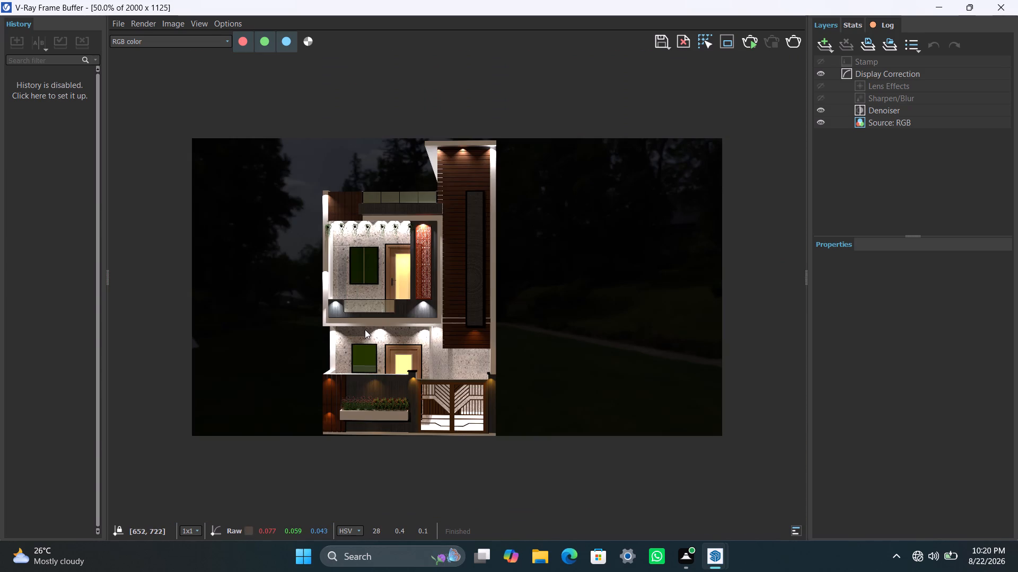
{"action": "scroll", "coordinate": [365, 329], "scroll_direction": "down", "scroll_amount": 1}
{"action": "scroll", "coordinate": [363, 310], "scroll_direction": "up", "scroll_amount": 2}
{"action": "scroll", "coordinate": [413, 314], "scroll_direction": "down", "scroll_amount": 1}
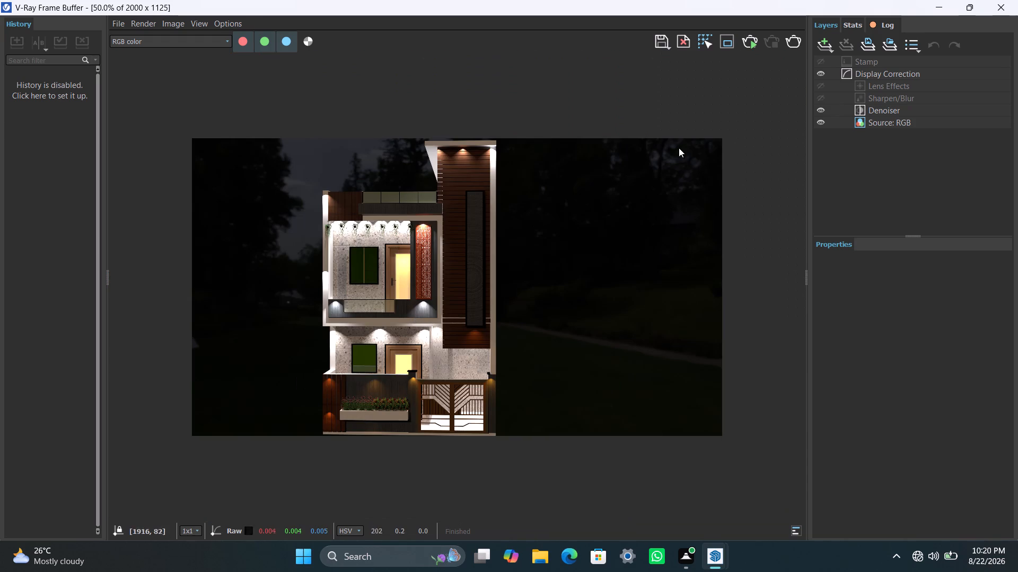
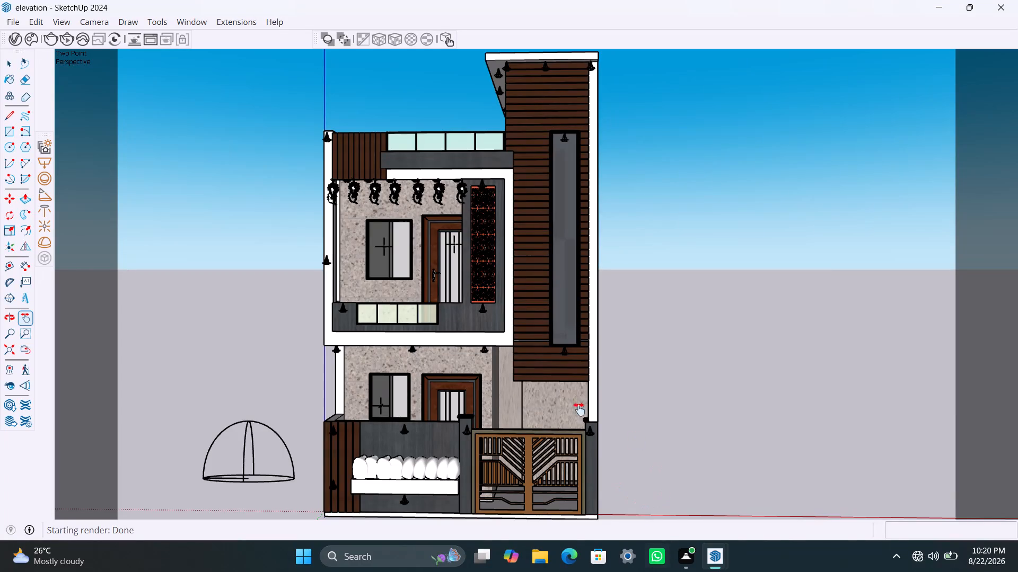
Save the house elevation model under its existing file name.
{"action": "key", "text": "space"}
{"action": "key", "text": "ctrl+s"}
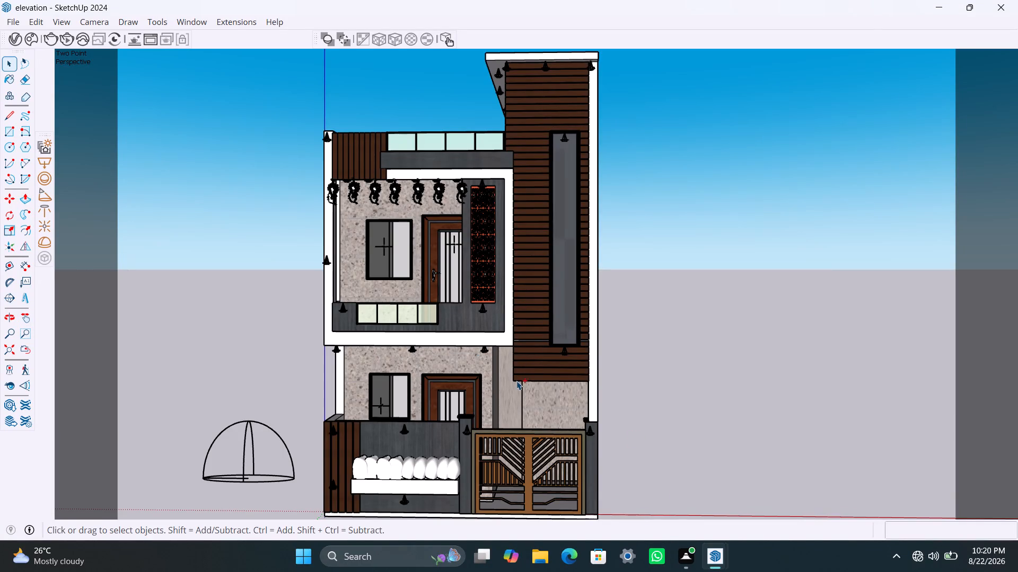
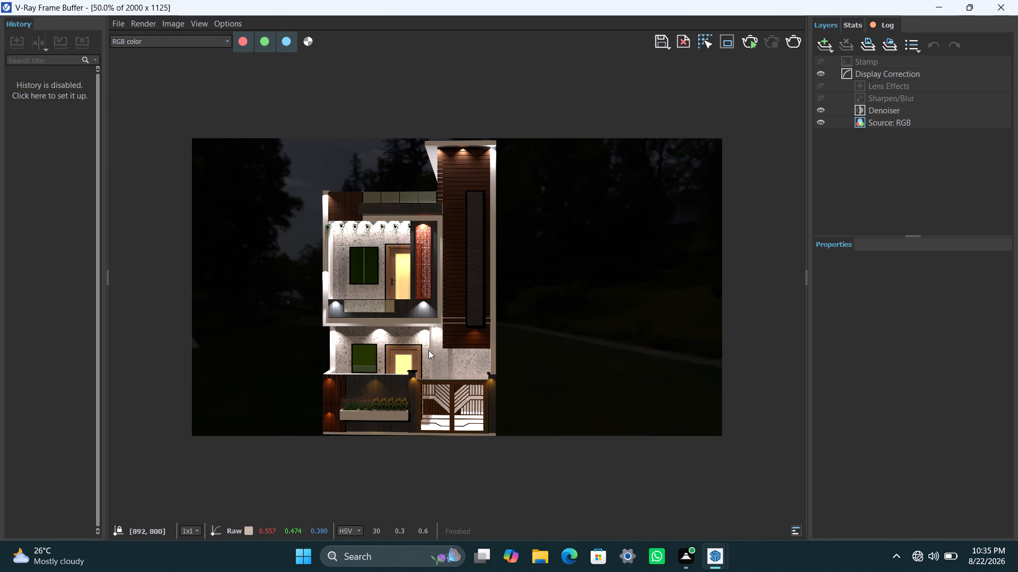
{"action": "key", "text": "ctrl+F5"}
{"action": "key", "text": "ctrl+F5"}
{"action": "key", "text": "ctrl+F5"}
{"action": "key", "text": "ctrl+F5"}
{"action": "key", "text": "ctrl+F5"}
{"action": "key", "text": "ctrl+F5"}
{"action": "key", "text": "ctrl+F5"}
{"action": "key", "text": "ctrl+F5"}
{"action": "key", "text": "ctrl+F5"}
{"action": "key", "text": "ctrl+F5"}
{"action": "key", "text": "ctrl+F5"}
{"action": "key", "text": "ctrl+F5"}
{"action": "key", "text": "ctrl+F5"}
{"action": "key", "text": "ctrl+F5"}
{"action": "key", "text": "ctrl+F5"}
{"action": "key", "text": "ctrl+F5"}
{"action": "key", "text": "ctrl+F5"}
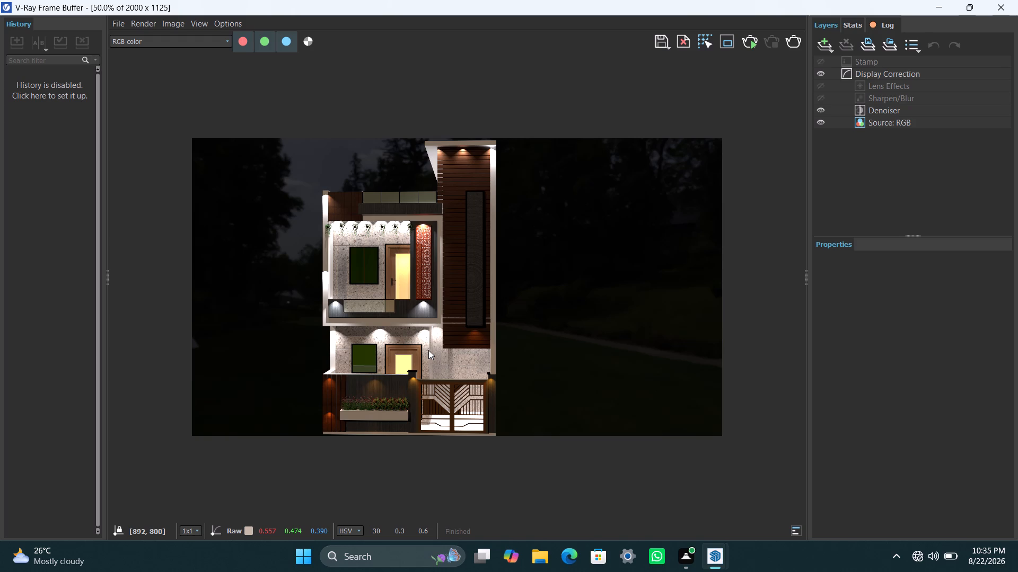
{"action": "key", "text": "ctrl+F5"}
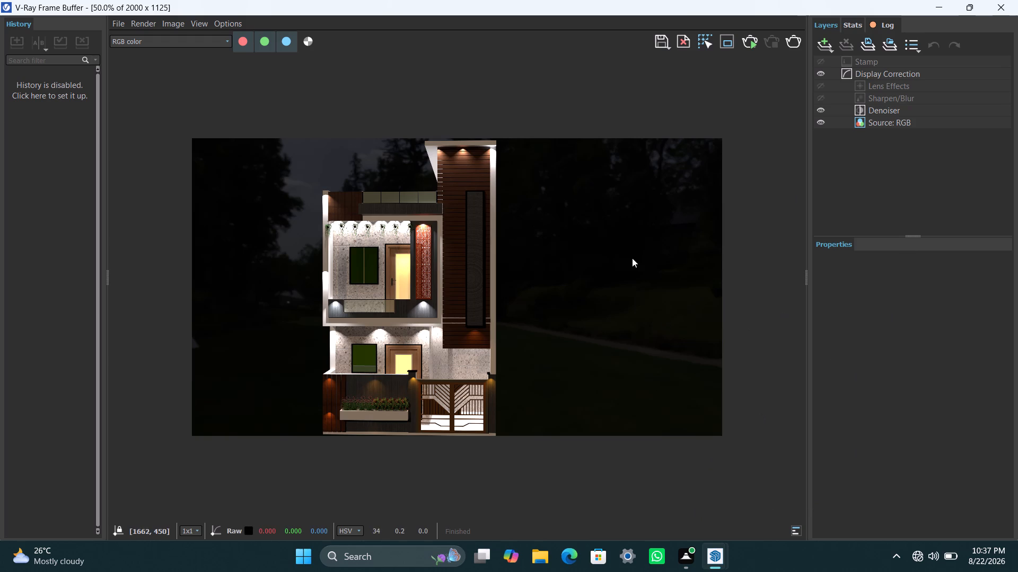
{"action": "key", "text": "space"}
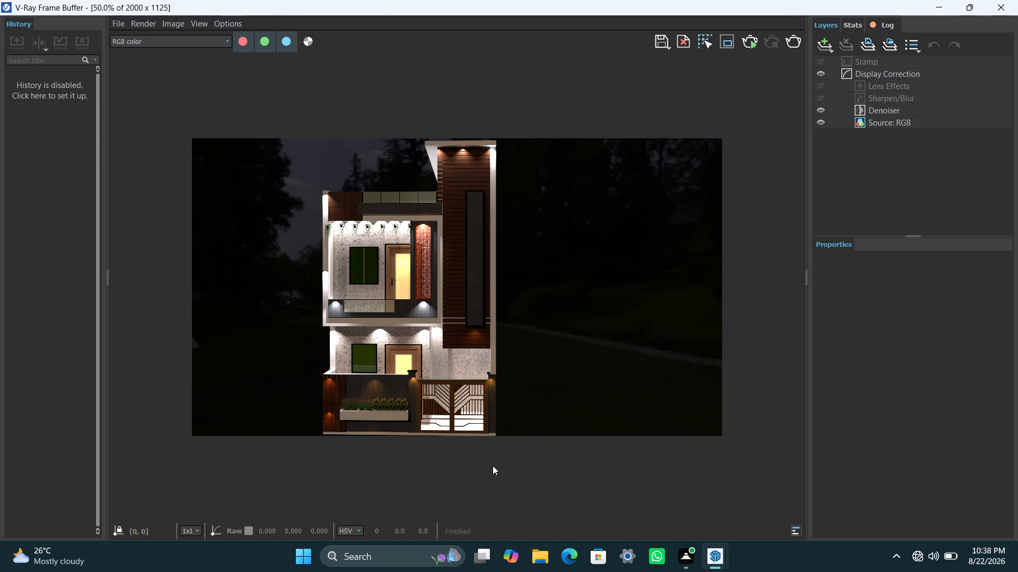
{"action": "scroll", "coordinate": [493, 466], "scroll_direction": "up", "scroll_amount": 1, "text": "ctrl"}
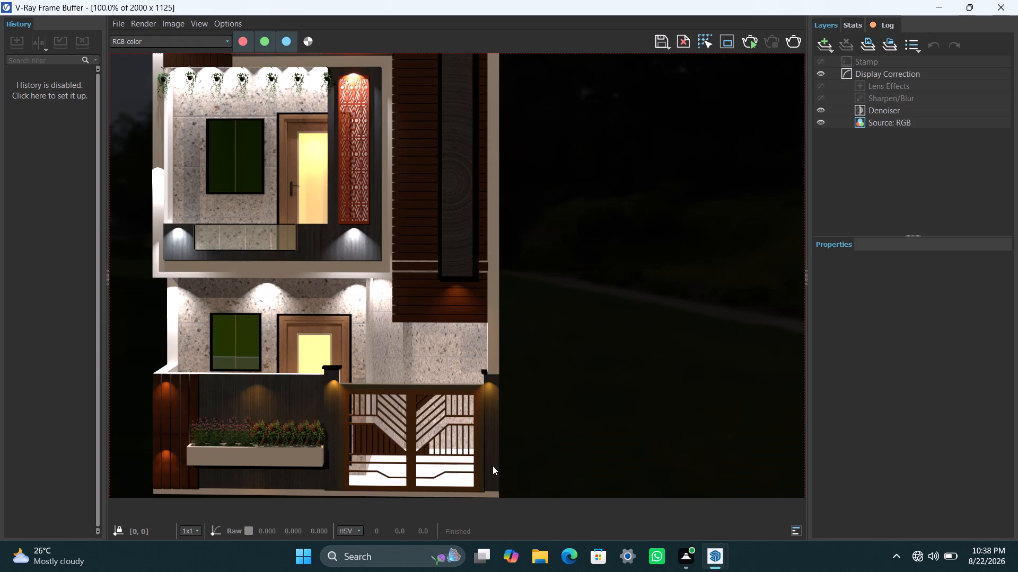
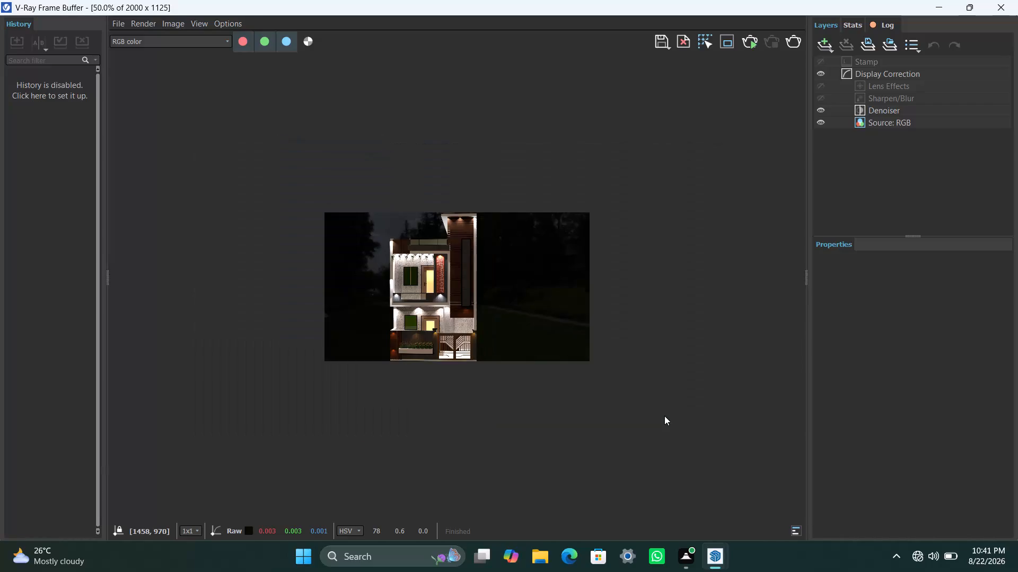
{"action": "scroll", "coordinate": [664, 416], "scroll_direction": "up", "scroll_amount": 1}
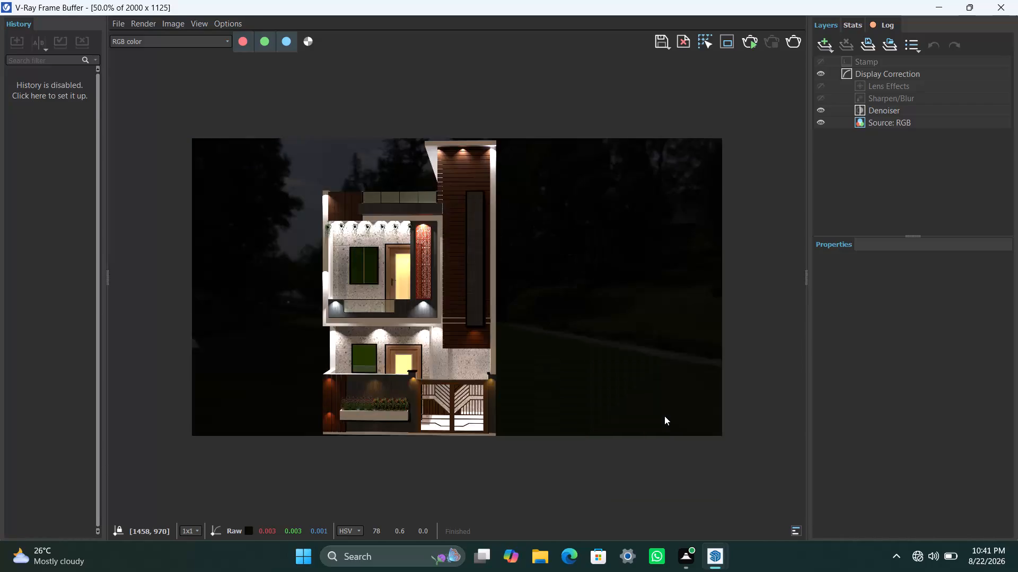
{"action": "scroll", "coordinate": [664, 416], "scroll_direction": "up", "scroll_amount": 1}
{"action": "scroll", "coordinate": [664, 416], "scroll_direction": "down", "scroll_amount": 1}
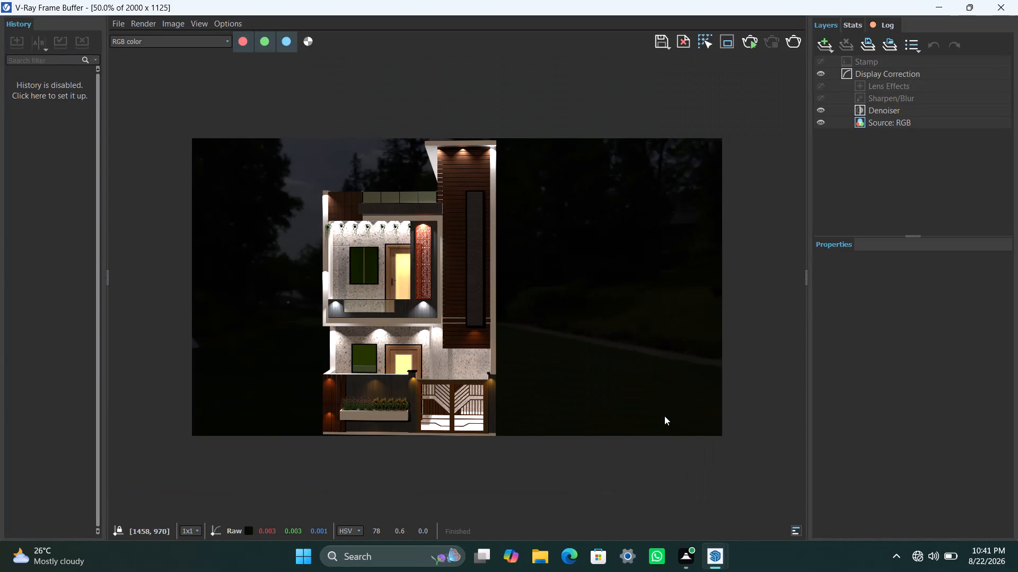
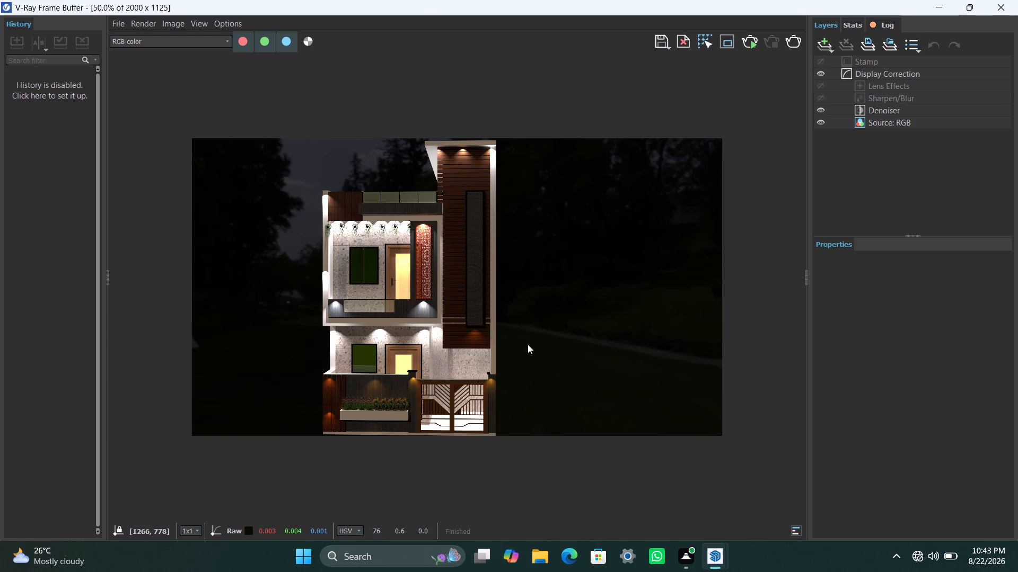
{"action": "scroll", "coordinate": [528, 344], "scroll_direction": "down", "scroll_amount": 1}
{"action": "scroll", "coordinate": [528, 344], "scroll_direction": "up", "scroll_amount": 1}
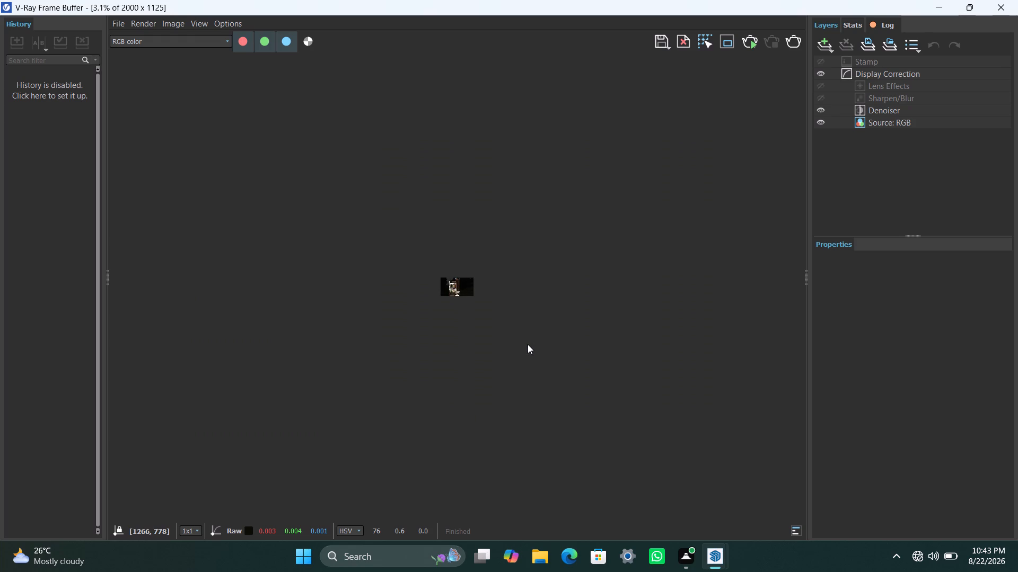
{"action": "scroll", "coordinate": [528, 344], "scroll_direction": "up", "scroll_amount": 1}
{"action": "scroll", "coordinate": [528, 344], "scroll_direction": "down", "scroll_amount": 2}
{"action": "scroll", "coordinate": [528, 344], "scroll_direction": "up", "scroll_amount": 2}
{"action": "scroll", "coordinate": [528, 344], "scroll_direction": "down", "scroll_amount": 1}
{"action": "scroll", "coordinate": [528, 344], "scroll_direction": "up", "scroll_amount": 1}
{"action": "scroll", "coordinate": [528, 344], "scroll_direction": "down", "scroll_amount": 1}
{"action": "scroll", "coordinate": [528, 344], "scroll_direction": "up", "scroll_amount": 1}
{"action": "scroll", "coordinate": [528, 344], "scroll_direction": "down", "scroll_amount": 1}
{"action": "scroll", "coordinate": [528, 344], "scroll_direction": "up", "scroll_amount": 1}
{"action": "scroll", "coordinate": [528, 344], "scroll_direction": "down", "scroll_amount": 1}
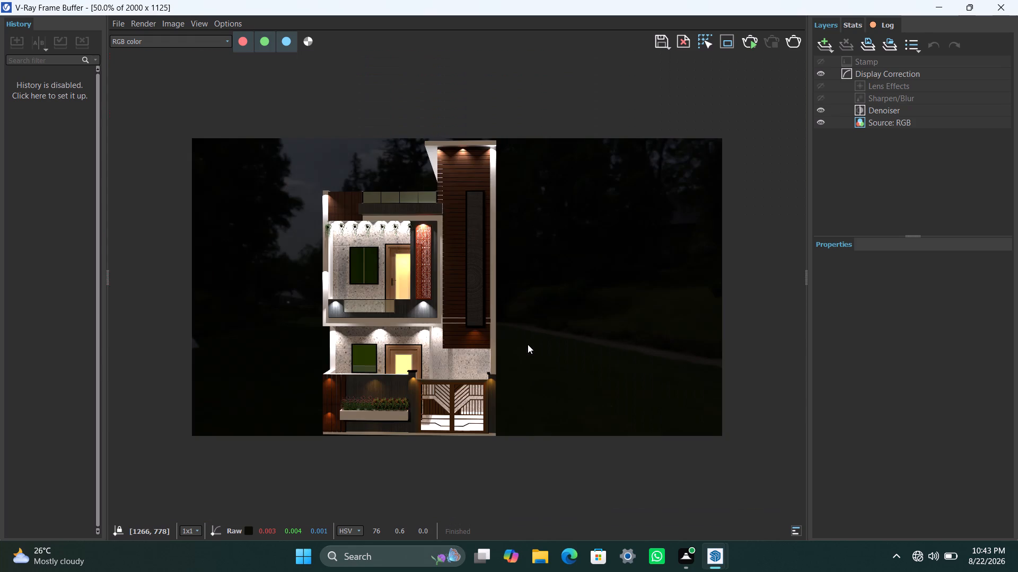
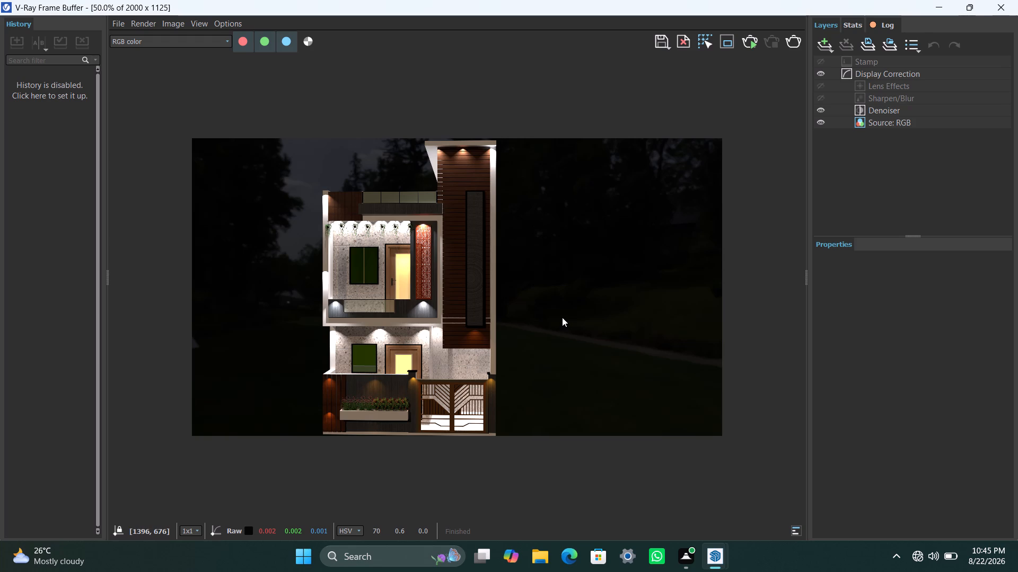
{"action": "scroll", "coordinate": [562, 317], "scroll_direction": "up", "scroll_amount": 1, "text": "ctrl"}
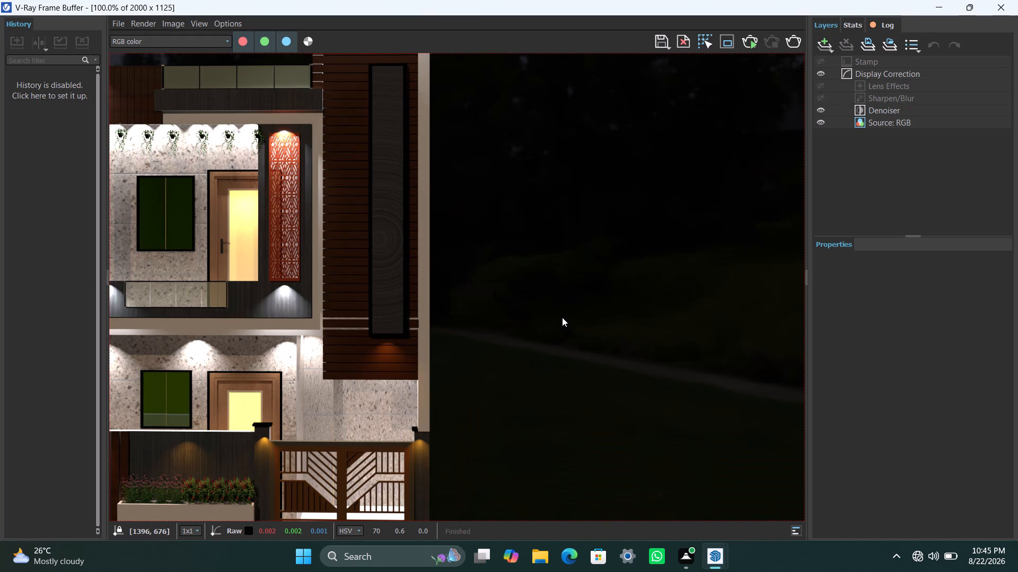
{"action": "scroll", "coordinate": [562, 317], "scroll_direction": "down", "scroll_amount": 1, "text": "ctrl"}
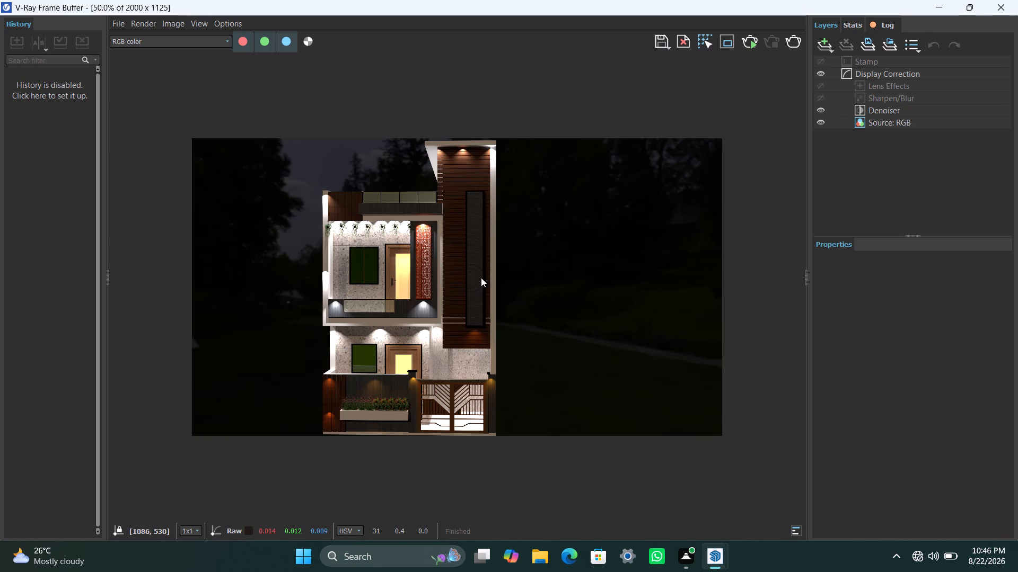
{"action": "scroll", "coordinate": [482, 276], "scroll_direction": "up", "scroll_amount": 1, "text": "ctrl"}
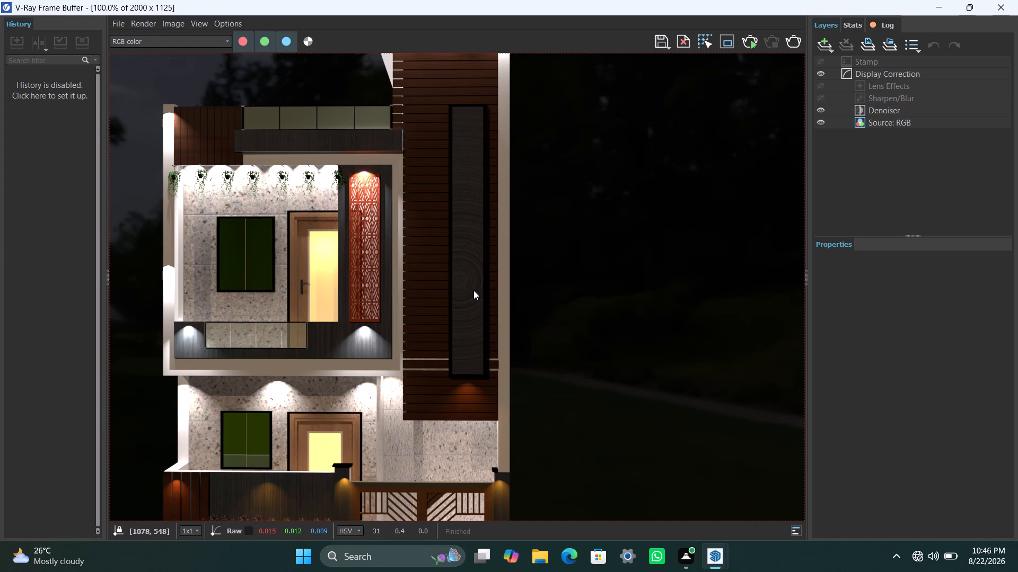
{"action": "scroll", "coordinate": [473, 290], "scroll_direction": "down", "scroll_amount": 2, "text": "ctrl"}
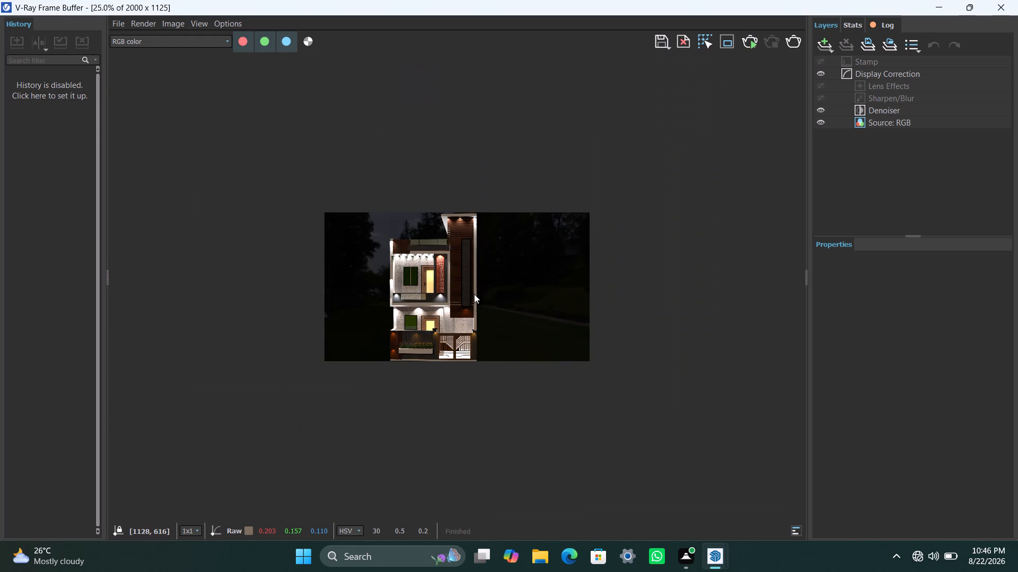
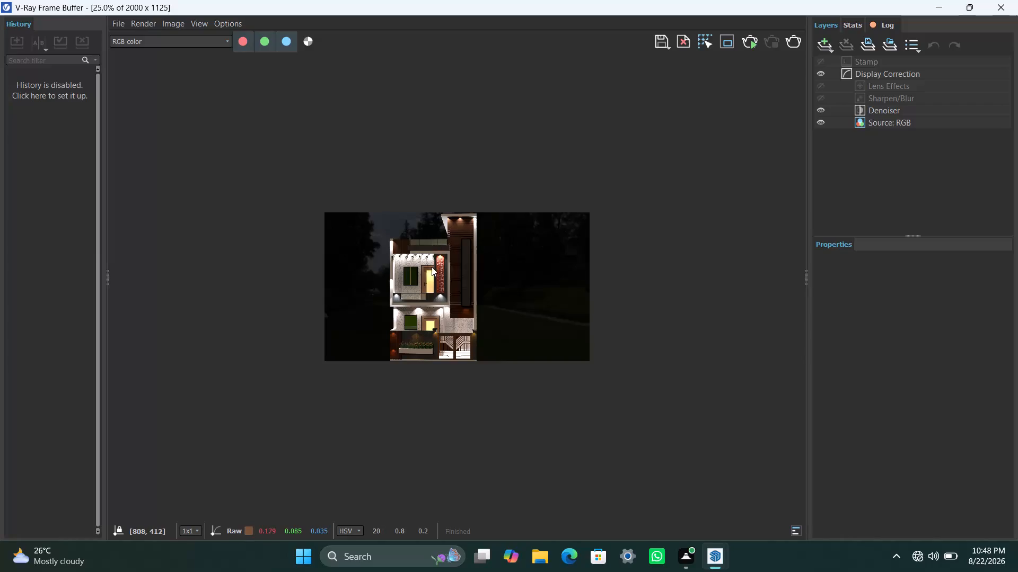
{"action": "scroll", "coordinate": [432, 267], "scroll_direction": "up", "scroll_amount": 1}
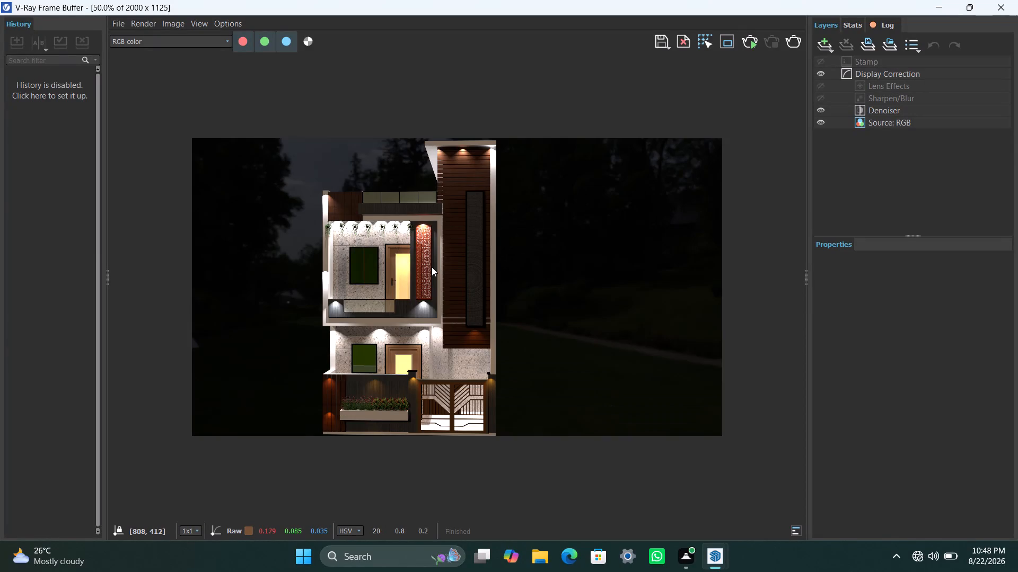
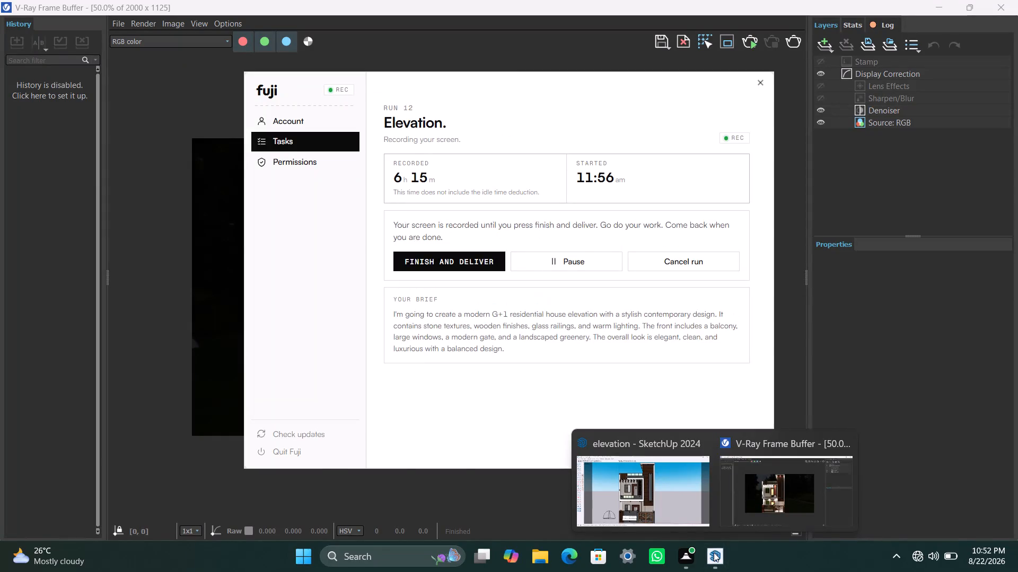
Switch to the V-Ray Frame Buffer to view the night render of the house's front elevation.
{"action": "left_click", "coordinate": [776, 508]}
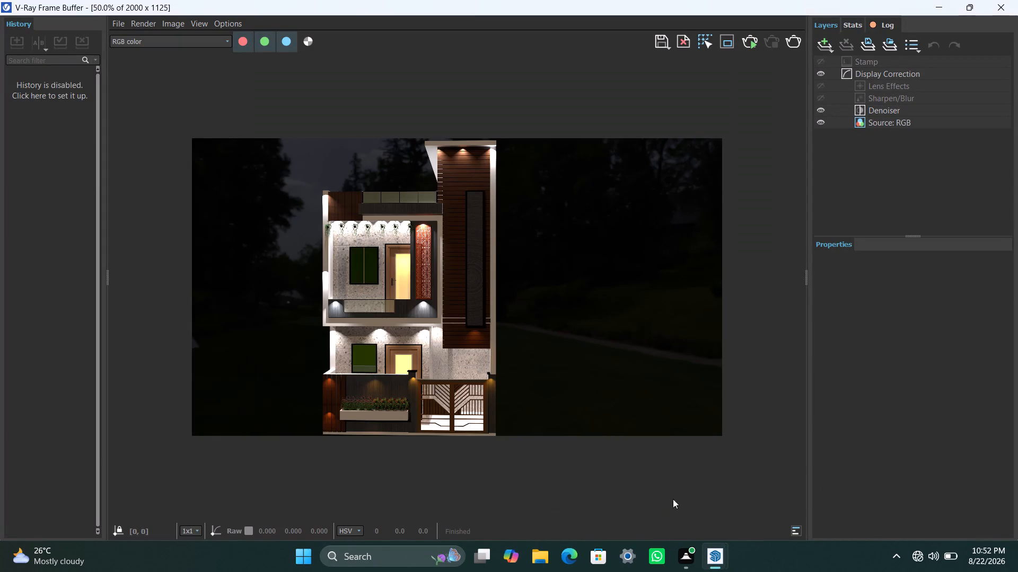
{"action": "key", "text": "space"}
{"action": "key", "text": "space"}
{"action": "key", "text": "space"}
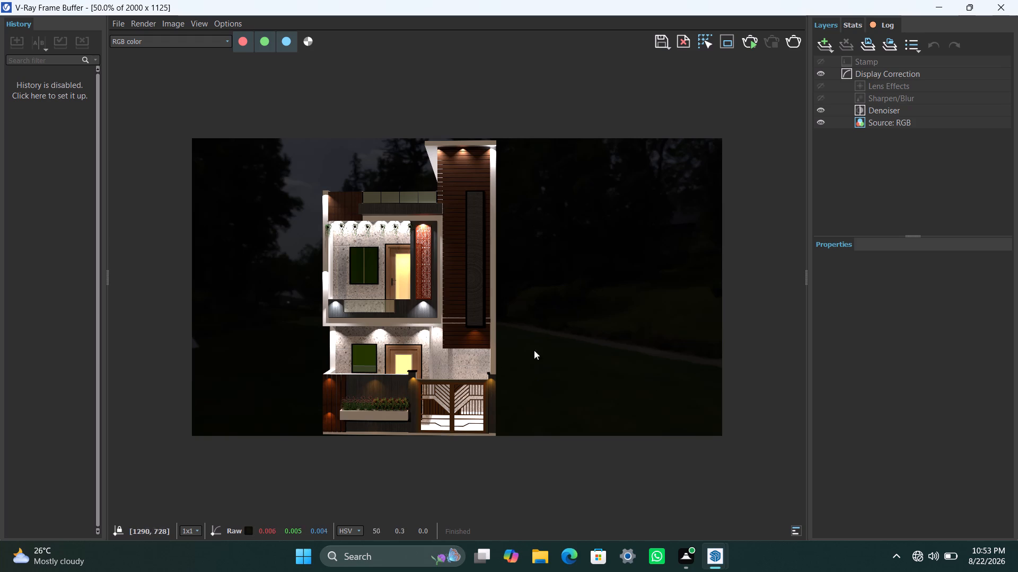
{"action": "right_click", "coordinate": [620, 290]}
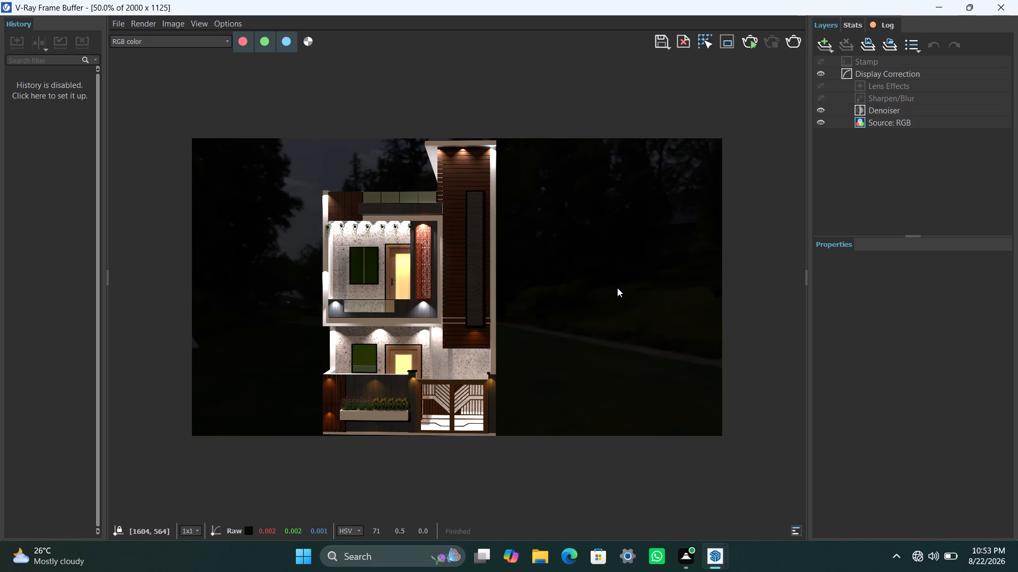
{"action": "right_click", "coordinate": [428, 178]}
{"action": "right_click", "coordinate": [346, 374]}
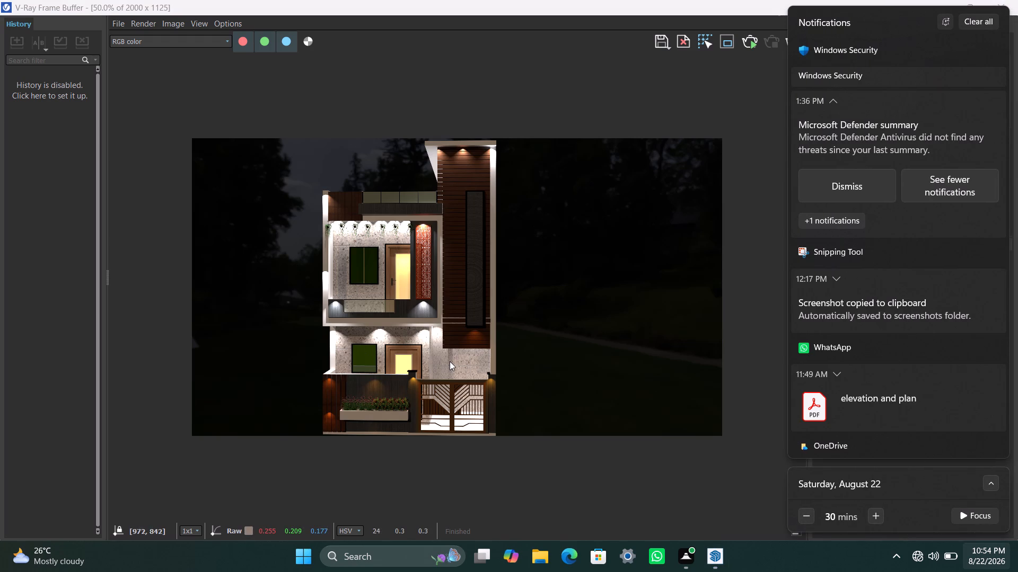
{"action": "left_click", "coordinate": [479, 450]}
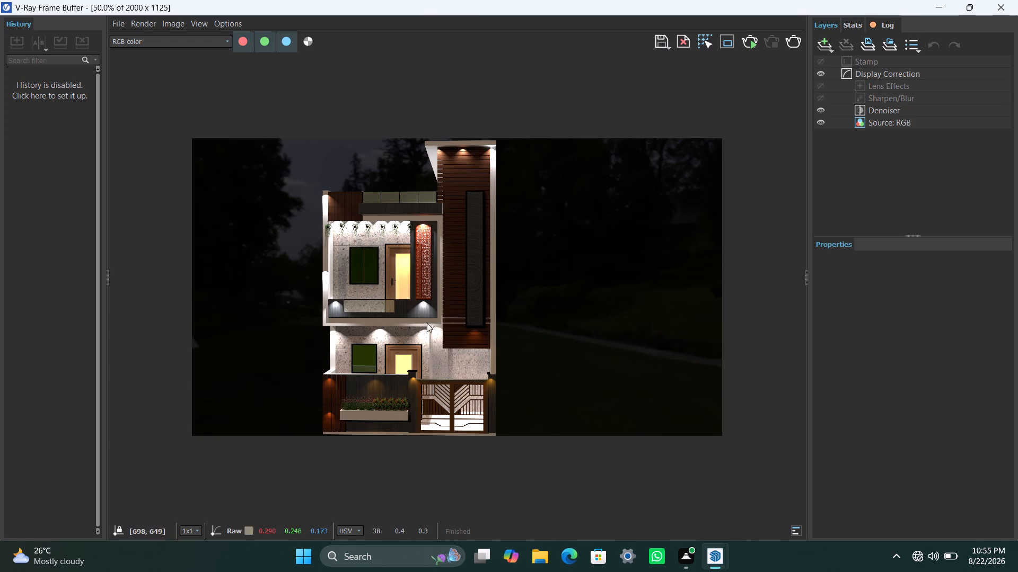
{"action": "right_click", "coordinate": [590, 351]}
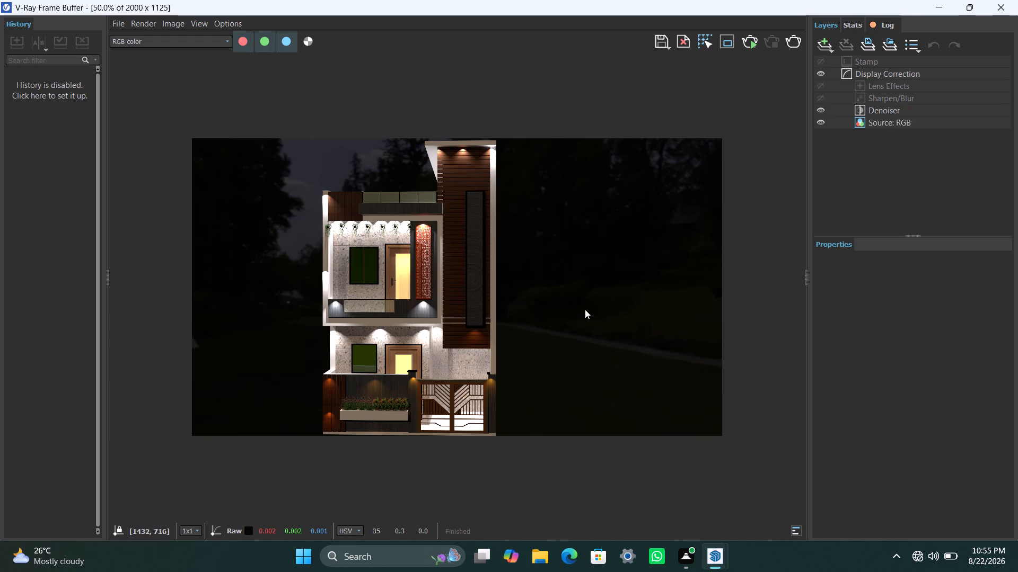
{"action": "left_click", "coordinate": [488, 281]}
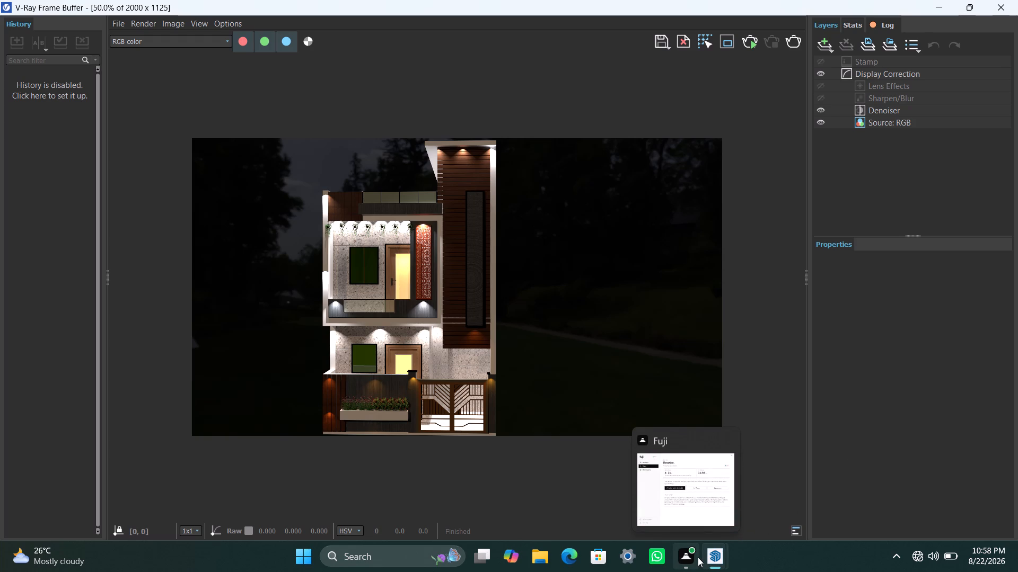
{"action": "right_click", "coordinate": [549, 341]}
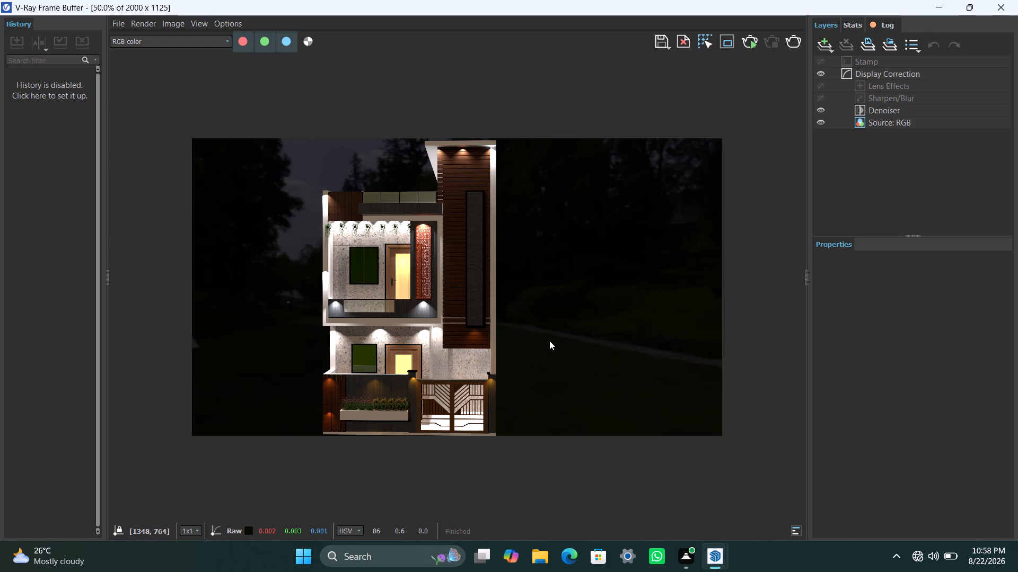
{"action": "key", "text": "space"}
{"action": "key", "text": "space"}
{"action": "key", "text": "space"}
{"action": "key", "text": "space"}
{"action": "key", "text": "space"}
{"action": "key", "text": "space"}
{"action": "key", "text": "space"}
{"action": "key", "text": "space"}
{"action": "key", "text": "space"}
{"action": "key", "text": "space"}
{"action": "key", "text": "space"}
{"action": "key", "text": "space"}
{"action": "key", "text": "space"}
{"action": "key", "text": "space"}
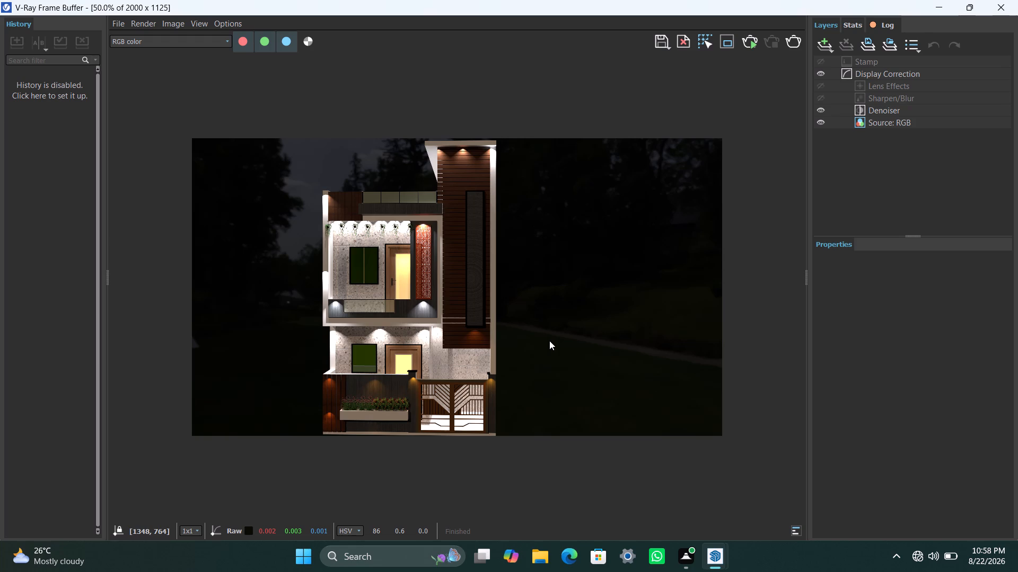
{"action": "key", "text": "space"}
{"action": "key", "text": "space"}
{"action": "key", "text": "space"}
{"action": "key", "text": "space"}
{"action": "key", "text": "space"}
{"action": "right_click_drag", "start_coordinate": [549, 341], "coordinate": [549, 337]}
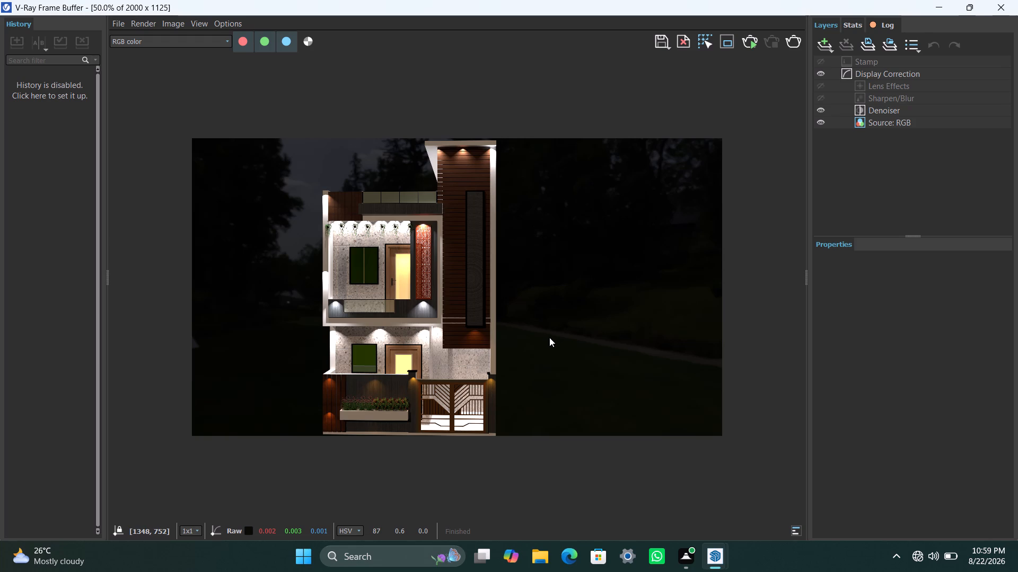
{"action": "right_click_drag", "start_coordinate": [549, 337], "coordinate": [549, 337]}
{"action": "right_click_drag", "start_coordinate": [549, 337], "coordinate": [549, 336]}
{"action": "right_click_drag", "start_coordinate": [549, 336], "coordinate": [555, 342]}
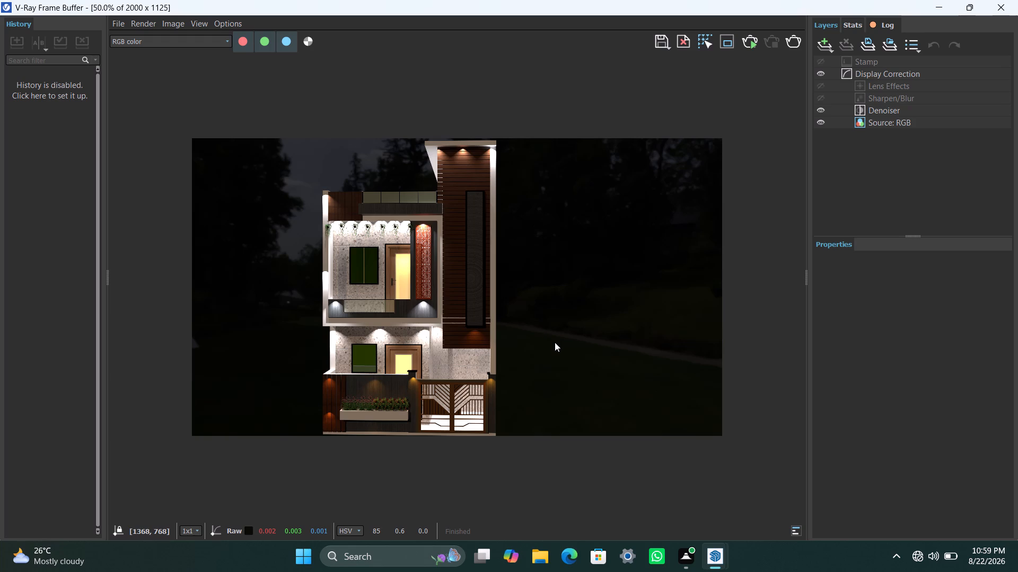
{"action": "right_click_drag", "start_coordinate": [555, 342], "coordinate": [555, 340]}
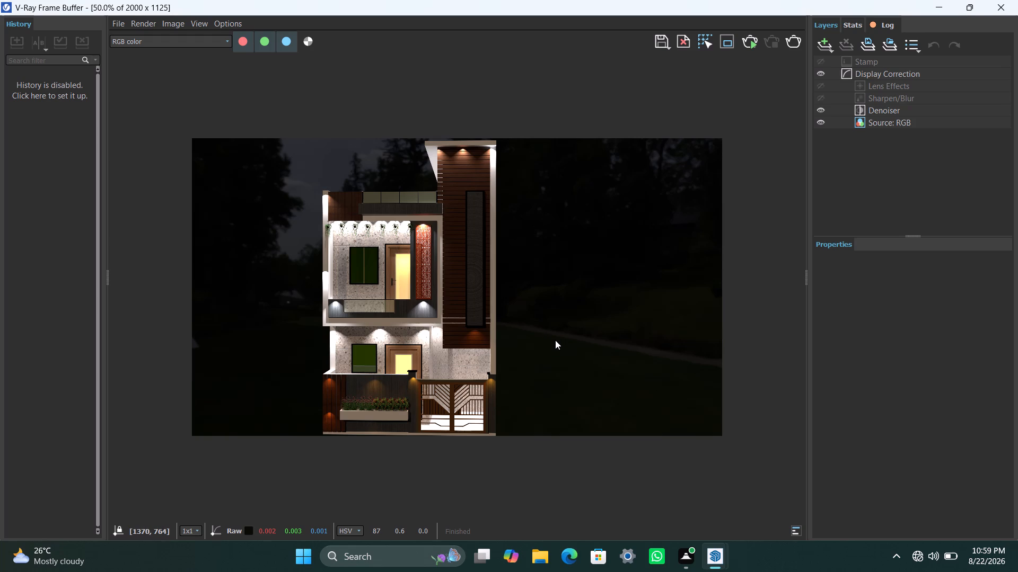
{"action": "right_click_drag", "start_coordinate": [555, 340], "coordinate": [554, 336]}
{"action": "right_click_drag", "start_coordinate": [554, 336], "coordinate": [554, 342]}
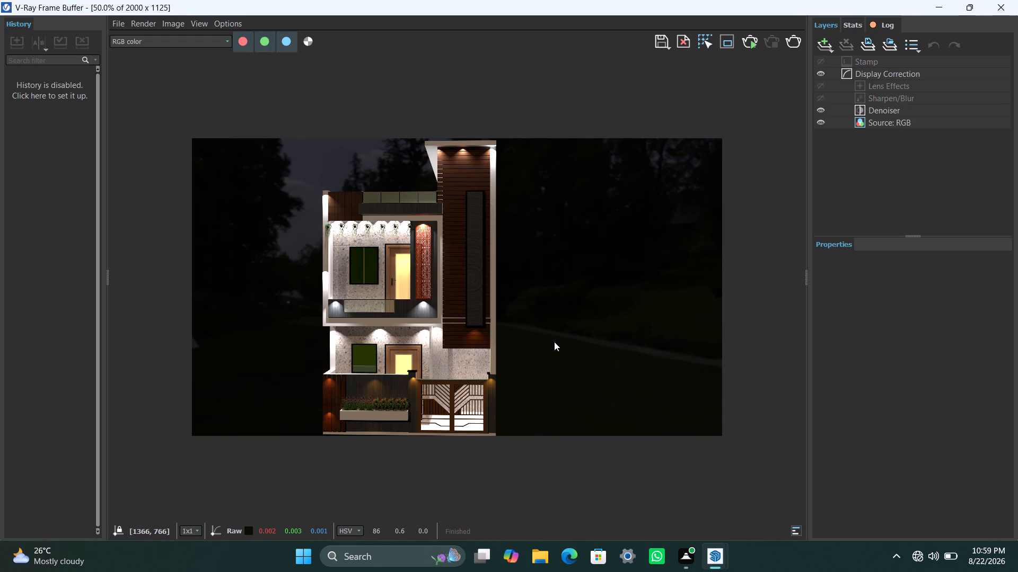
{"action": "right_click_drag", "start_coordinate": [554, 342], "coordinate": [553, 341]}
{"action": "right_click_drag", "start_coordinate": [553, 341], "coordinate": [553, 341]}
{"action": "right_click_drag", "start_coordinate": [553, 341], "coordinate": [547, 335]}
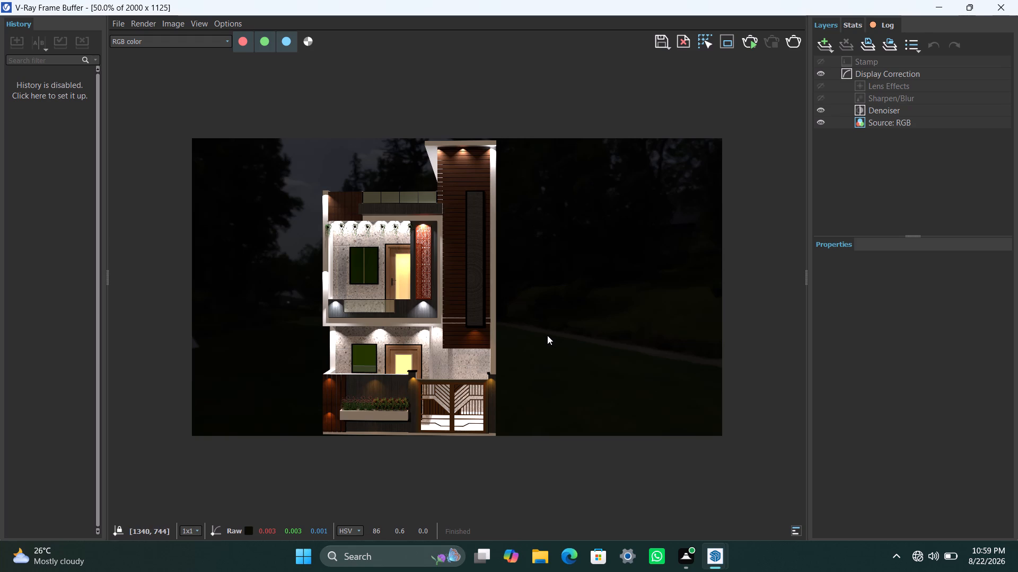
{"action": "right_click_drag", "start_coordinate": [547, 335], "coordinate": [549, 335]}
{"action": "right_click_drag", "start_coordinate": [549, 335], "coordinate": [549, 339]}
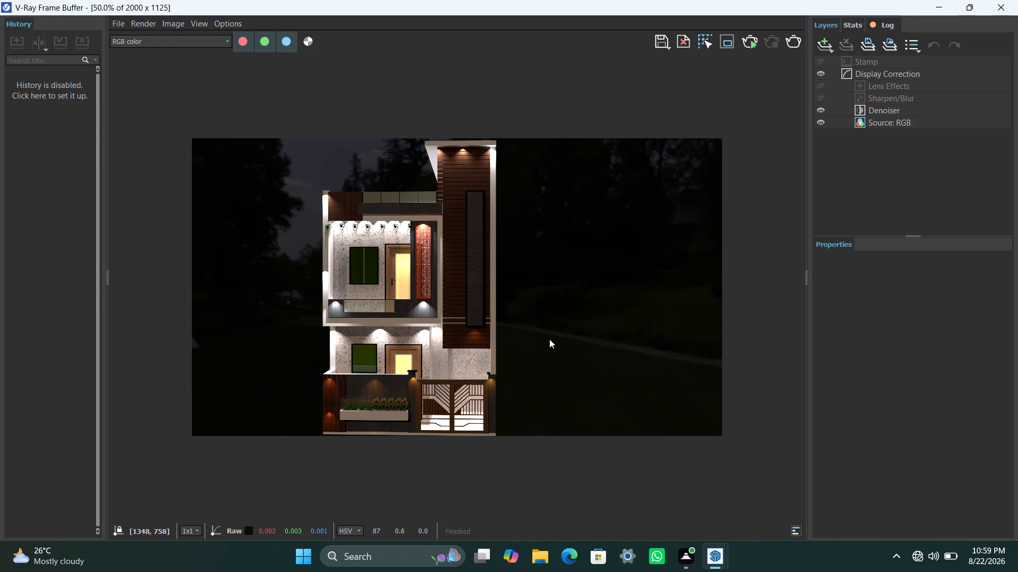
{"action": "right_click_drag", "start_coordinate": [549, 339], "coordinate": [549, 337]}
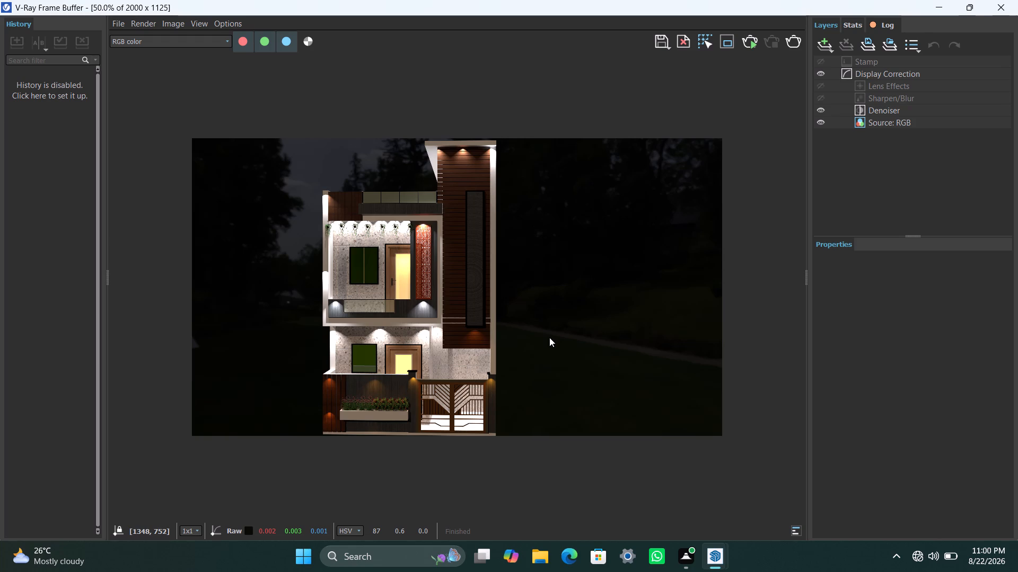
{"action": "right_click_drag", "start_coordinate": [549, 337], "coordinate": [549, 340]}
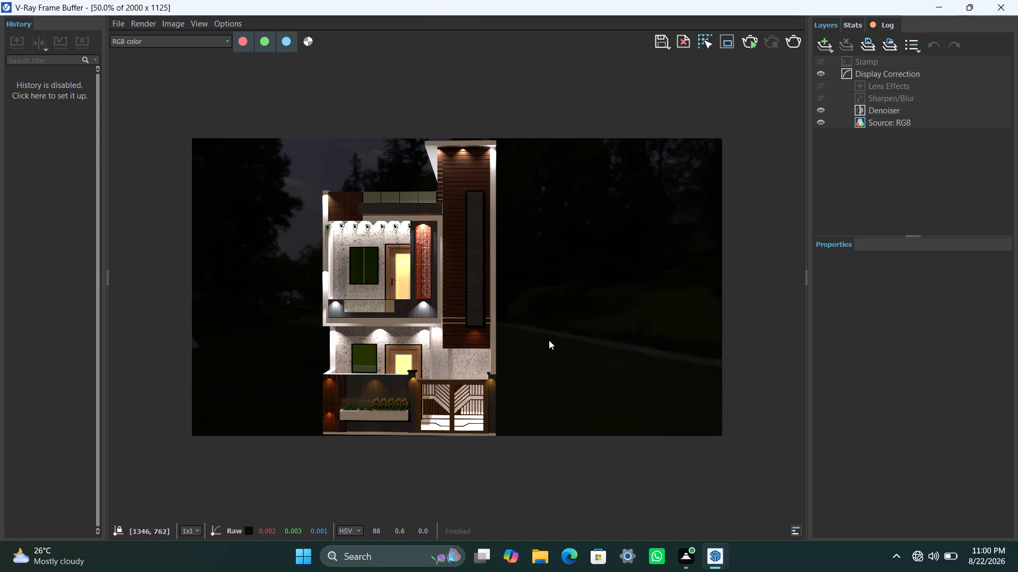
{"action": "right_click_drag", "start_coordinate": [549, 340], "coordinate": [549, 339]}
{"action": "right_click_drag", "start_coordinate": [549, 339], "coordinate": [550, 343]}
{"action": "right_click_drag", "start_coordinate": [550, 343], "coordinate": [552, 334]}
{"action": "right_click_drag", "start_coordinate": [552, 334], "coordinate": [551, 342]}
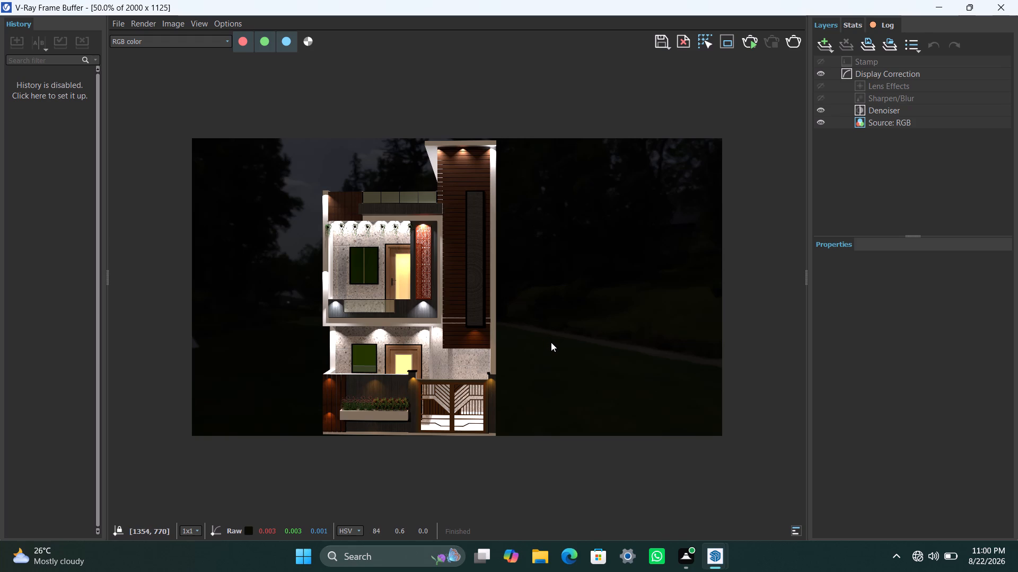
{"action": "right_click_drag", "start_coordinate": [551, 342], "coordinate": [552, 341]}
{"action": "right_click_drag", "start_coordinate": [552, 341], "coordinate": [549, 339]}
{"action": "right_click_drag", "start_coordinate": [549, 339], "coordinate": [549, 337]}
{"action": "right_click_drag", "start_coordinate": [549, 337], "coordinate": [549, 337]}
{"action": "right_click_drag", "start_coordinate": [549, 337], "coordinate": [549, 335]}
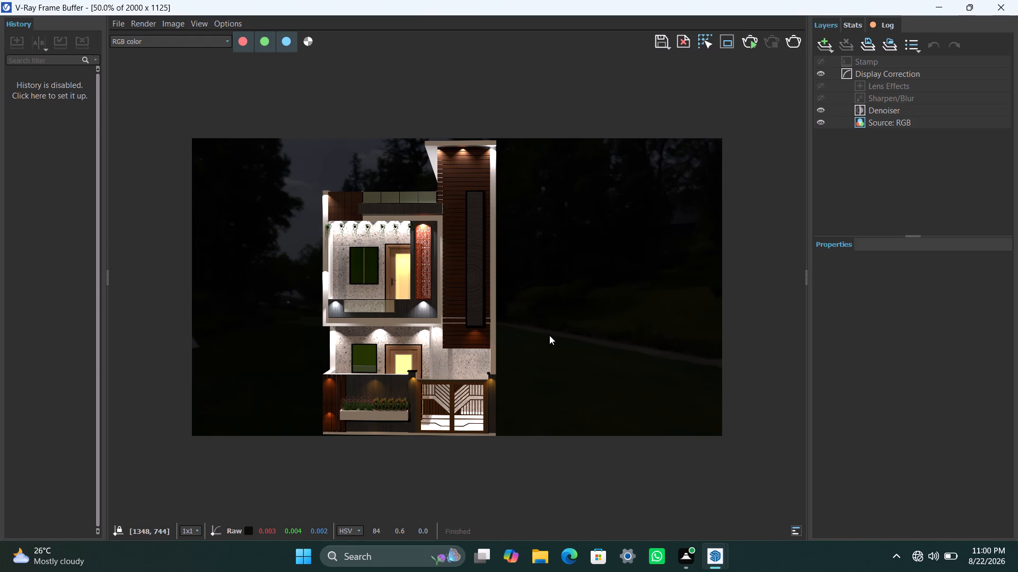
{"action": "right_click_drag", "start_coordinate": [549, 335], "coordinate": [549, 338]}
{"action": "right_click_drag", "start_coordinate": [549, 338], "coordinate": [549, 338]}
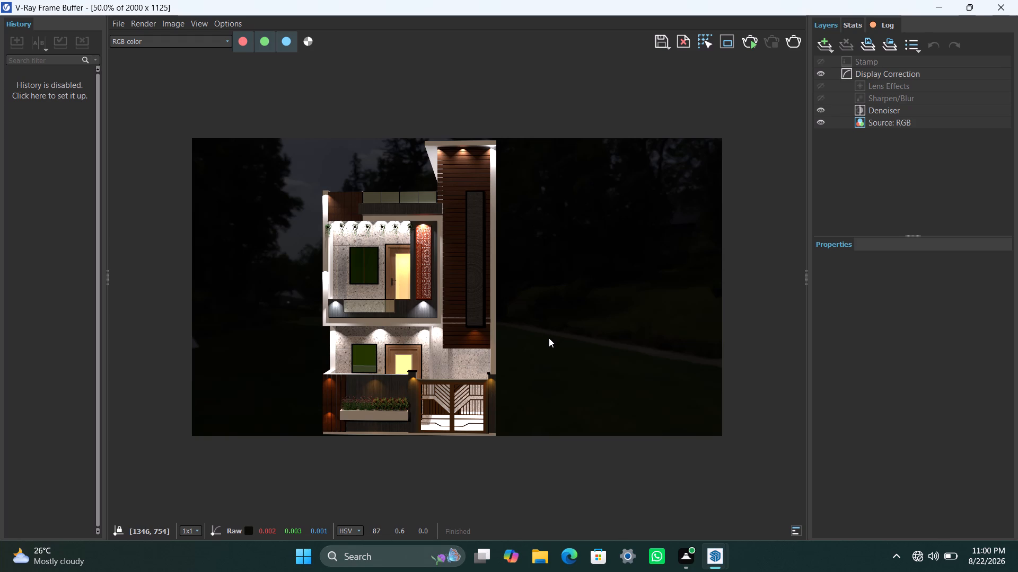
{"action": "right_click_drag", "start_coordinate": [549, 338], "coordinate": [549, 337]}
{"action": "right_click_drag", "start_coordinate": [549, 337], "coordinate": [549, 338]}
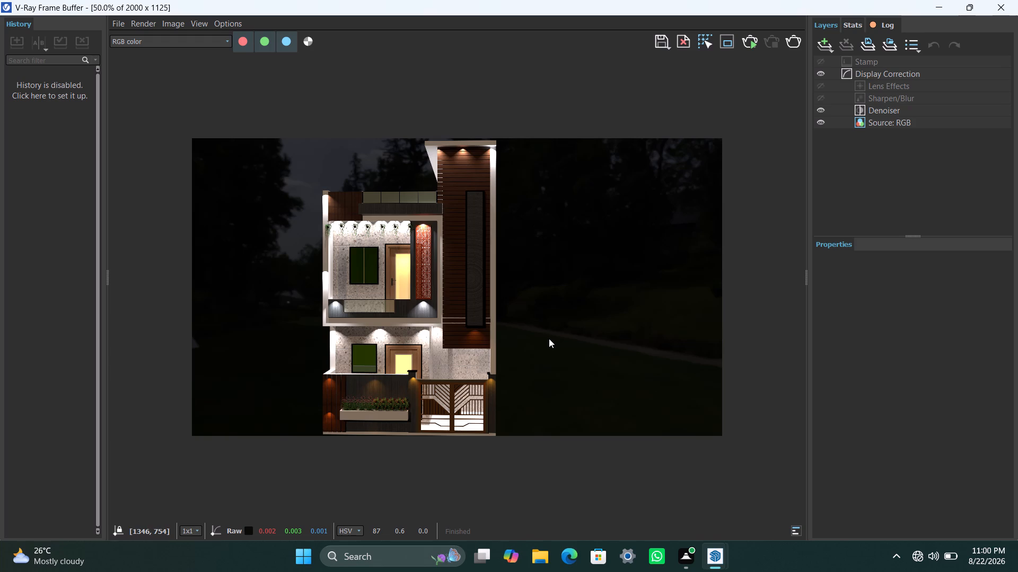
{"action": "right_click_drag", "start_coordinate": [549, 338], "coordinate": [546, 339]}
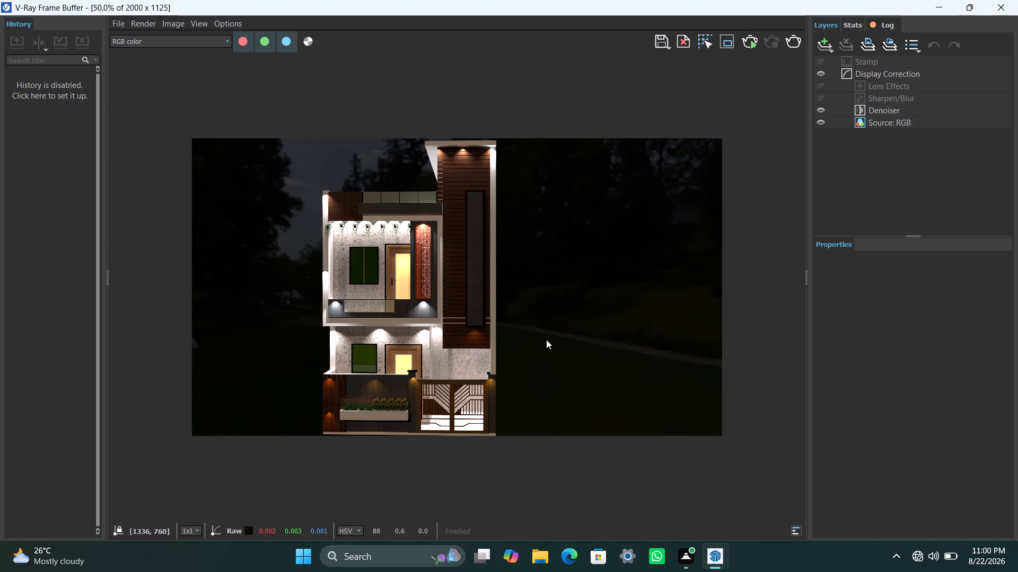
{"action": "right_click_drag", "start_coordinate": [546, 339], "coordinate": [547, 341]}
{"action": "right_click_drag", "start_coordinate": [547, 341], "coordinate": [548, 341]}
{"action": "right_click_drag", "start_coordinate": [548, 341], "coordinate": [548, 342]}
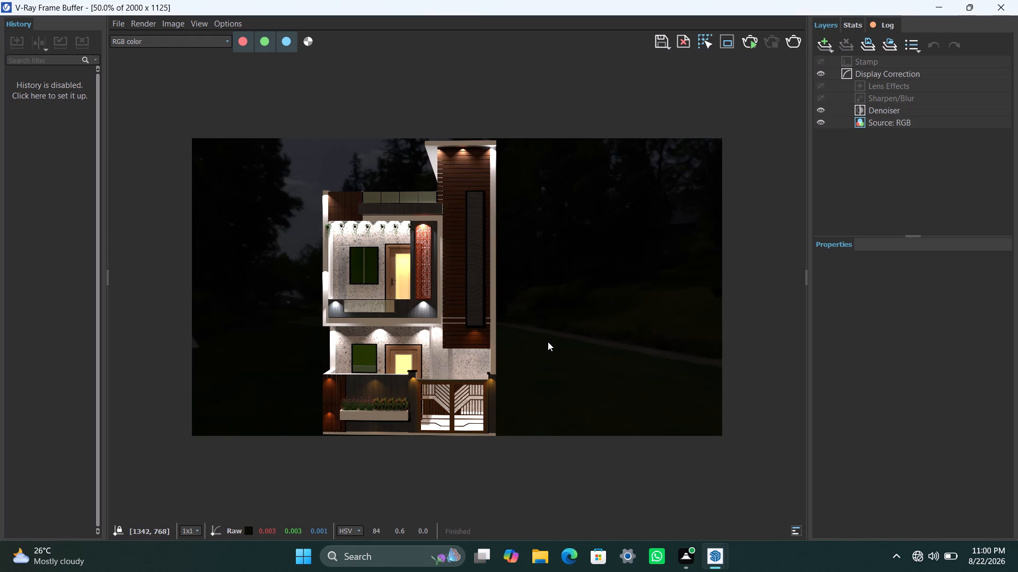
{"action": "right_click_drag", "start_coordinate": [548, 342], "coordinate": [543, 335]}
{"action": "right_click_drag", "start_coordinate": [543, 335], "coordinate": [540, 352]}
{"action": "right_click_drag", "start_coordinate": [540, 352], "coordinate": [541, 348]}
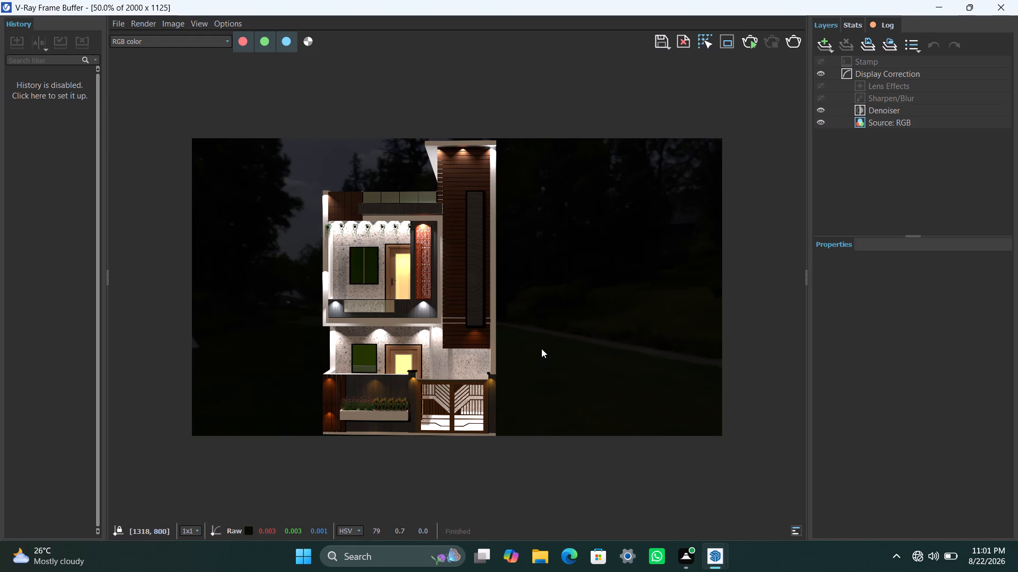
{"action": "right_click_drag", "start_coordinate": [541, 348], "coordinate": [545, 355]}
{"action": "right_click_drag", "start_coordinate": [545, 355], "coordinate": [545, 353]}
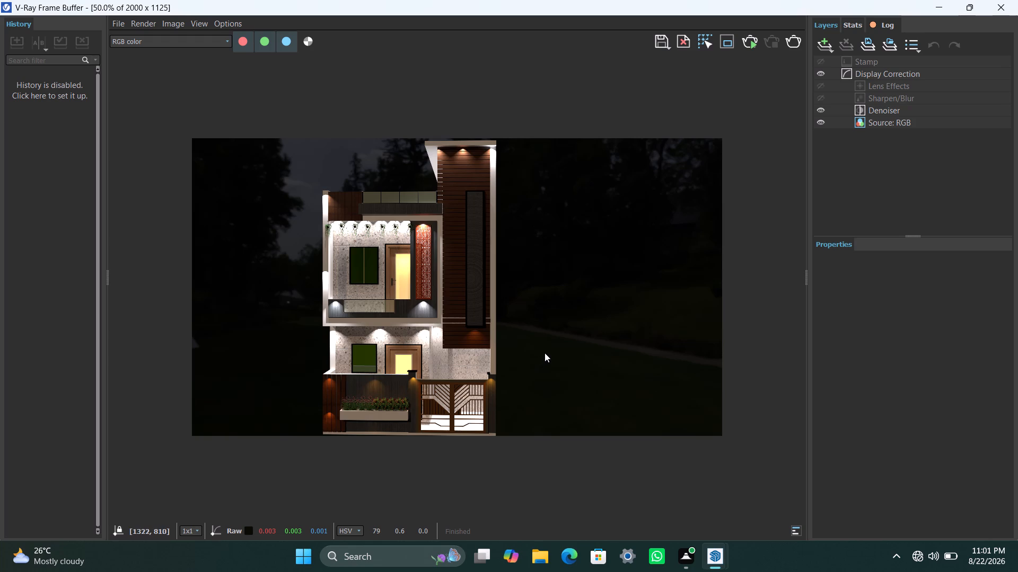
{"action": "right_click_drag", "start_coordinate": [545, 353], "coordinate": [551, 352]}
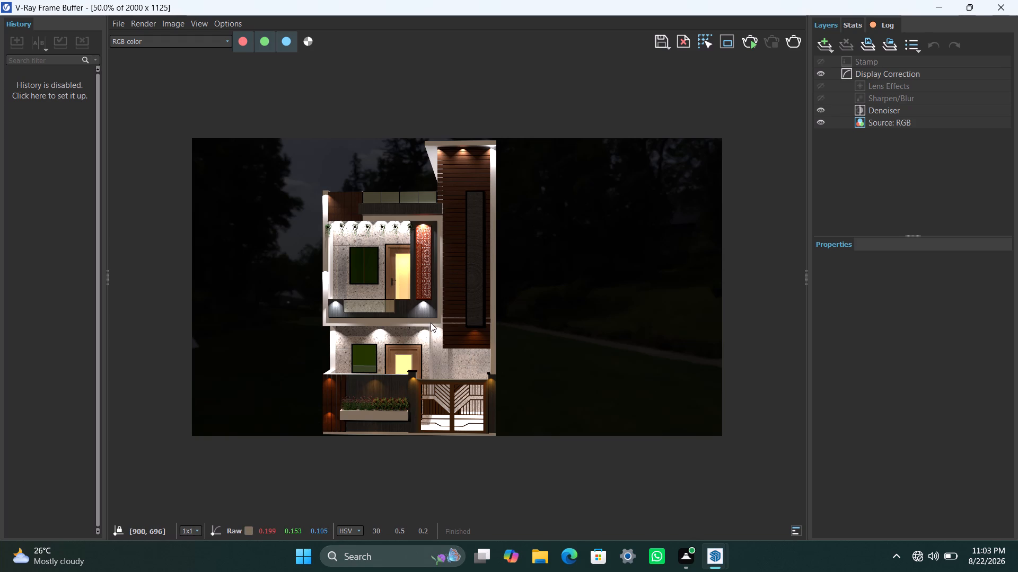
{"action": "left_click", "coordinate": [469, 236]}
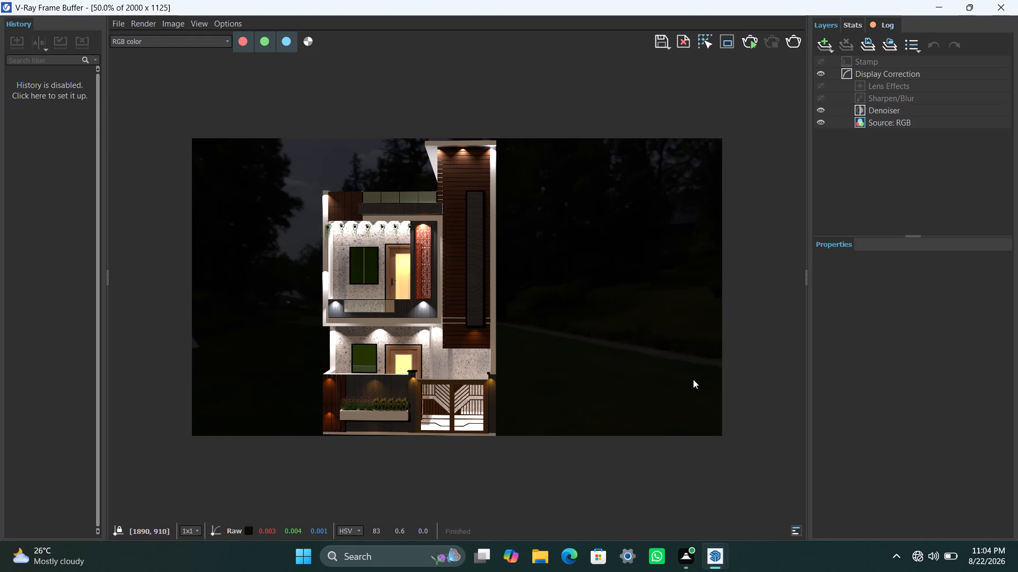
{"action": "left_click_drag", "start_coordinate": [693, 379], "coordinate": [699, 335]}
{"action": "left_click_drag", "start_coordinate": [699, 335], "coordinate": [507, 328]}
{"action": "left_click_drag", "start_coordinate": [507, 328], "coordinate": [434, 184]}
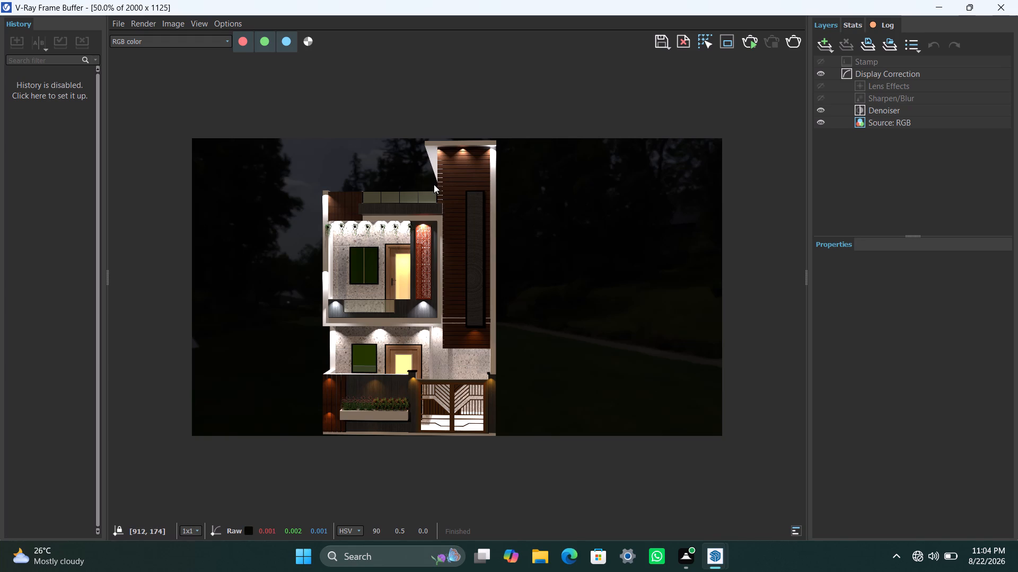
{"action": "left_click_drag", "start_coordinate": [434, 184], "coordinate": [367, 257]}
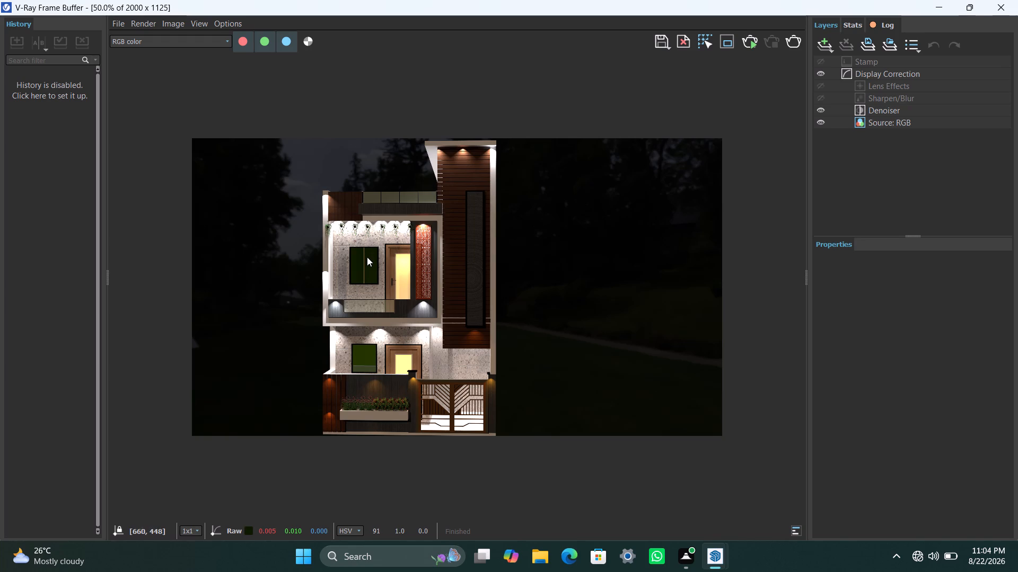
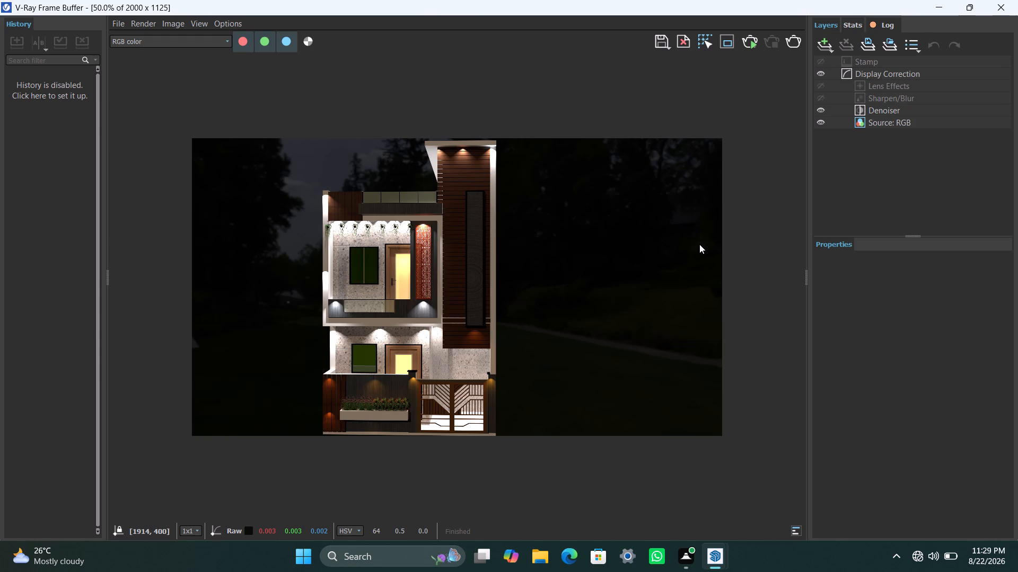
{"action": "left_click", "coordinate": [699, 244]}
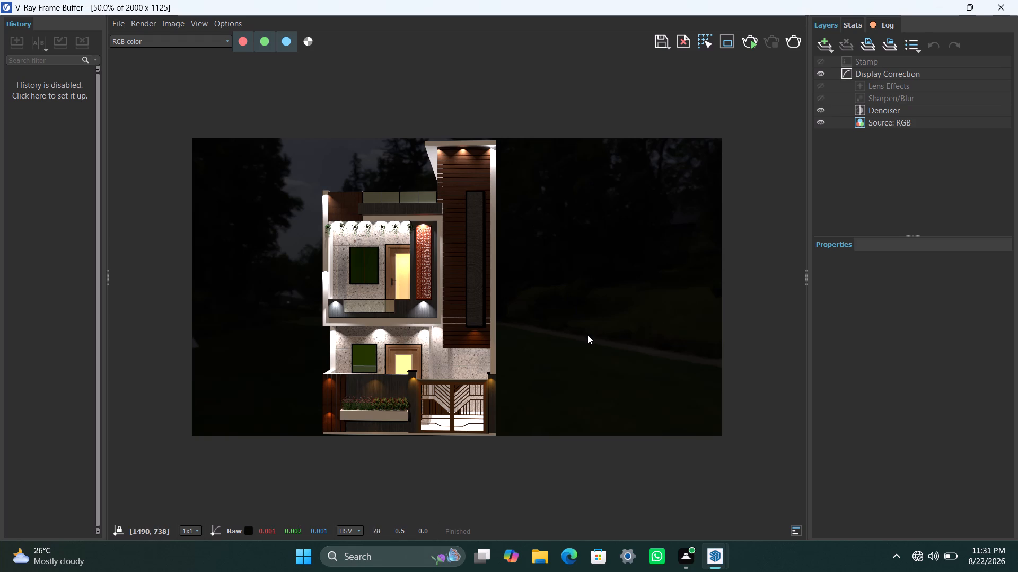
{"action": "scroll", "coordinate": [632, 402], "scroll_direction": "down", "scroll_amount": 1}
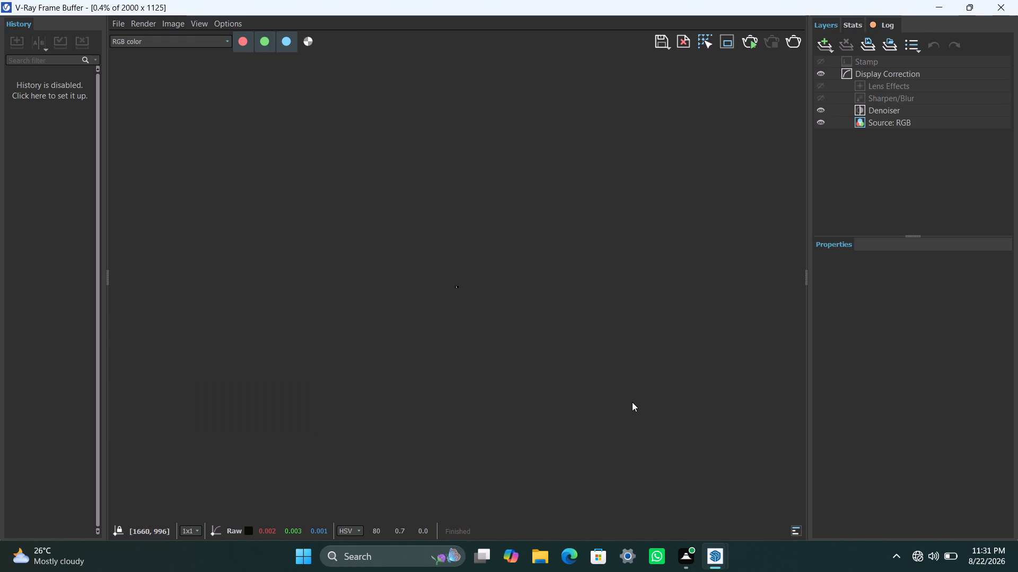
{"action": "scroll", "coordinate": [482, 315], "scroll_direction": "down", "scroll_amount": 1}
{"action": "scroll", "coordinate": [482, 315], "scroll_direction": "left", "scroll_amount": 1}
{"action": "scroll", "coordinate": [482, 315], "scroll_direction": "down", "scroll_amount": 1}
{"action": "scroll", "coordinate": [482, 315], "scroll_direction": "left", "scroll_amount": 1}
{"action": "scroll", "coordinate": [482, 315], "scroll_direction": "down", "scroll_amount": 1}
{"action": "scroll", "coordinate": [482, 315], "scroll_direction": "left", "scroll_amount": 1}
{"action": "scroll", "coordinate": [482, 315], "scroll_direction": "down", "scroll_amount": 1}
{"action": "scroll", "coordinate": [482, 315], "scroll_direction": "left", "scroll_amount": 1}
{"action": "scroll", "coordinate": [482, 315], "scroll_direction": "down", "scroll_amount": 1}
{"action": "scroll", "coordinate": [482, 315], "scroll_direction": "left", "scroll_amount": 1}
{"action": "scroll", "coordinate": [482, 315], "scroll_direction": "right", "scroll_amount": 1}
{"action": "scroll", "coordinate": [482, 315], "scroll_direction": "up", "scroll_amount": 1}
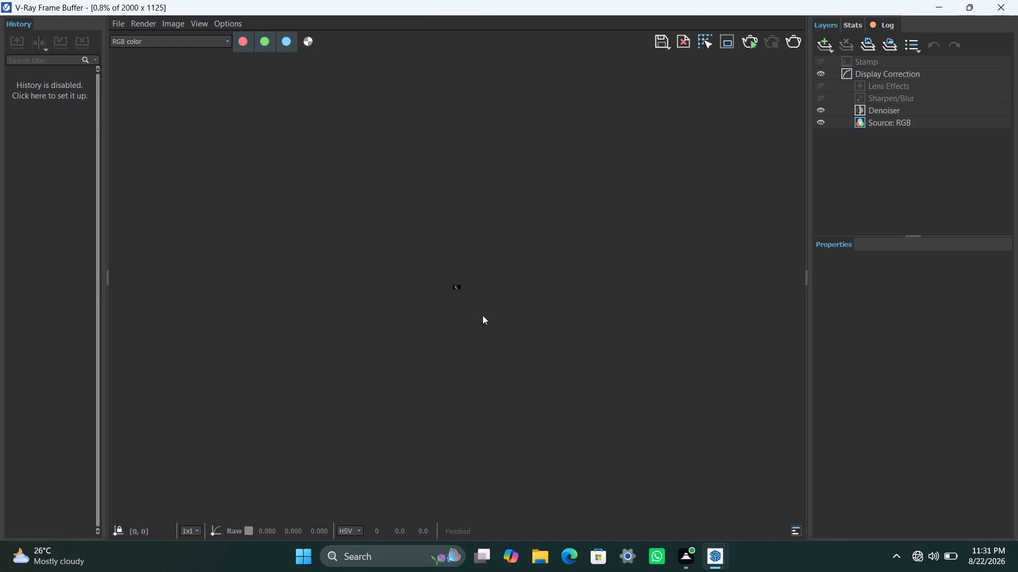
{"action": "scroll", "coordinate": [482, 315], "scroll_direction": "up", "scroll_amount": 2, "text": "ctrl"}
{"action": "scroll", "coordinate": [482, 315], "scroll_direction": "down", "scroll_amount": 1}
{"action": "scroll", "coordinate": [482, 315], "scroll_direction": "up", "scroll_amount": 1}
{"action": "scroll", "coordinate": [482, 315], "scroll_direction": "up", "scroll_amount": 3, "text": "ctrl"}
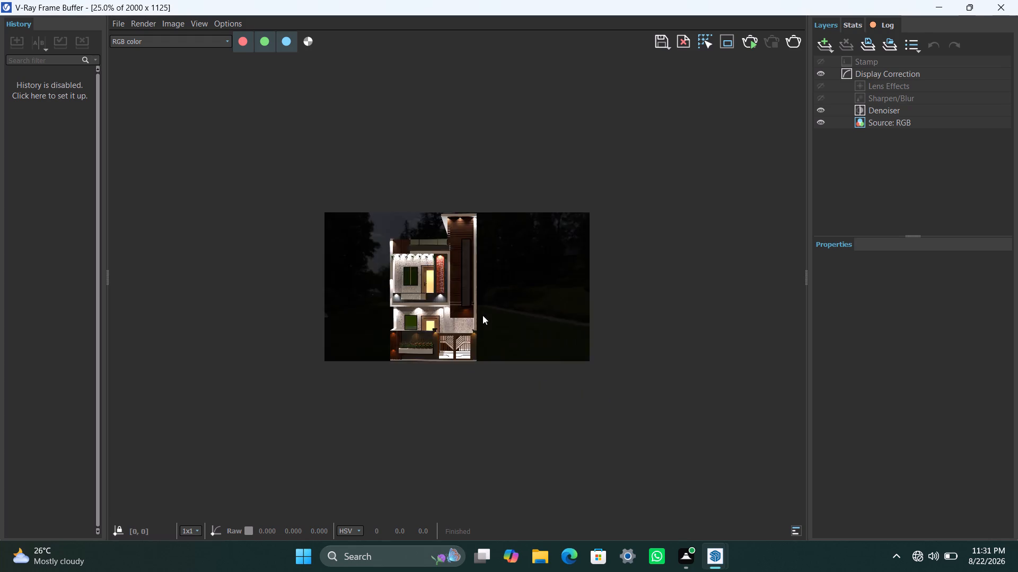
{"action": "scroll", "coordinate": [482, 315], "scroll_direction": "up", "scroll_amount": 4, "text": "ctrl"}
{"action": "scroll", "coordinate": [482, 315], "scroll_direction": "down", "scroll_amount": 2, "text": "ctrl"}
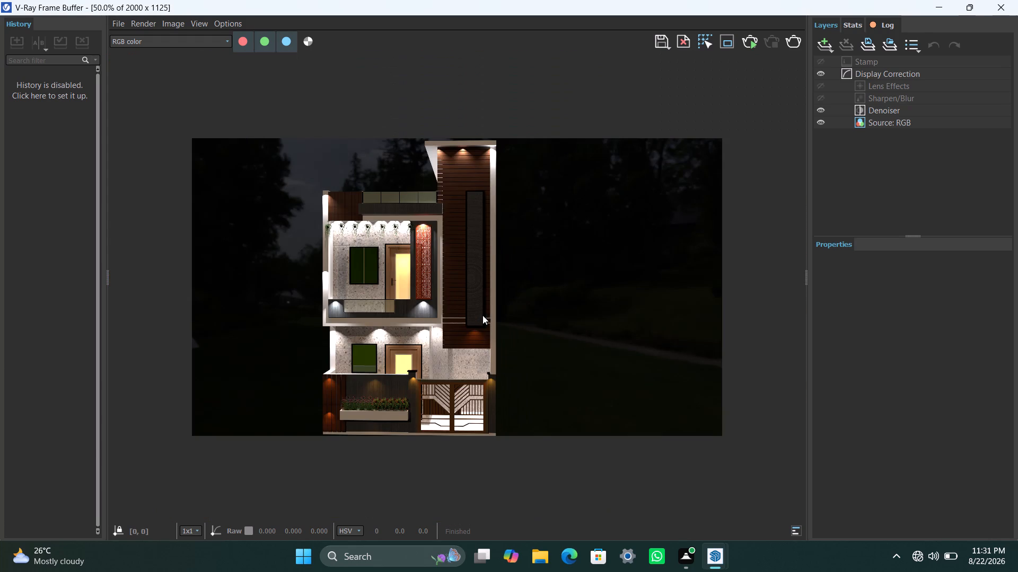
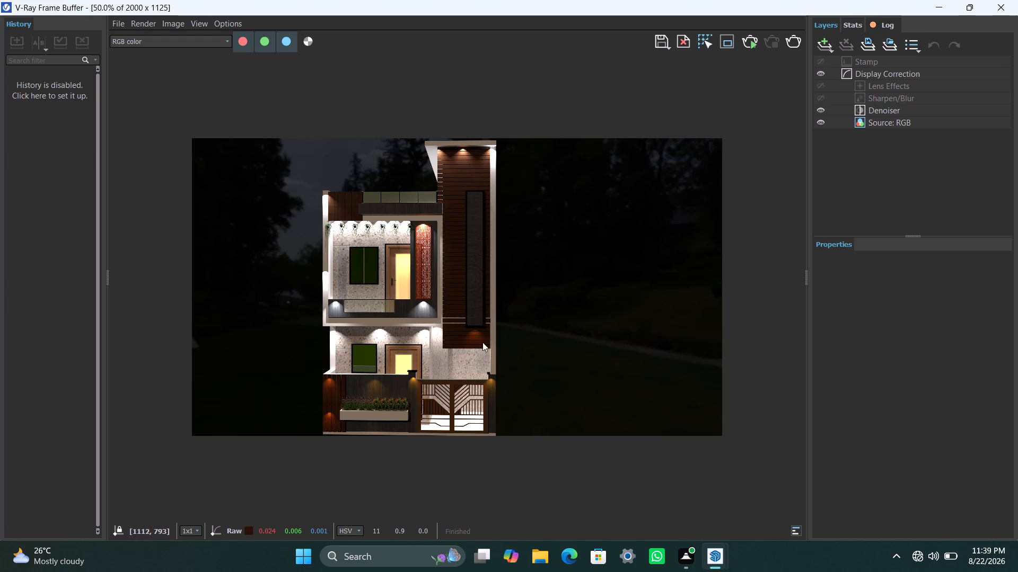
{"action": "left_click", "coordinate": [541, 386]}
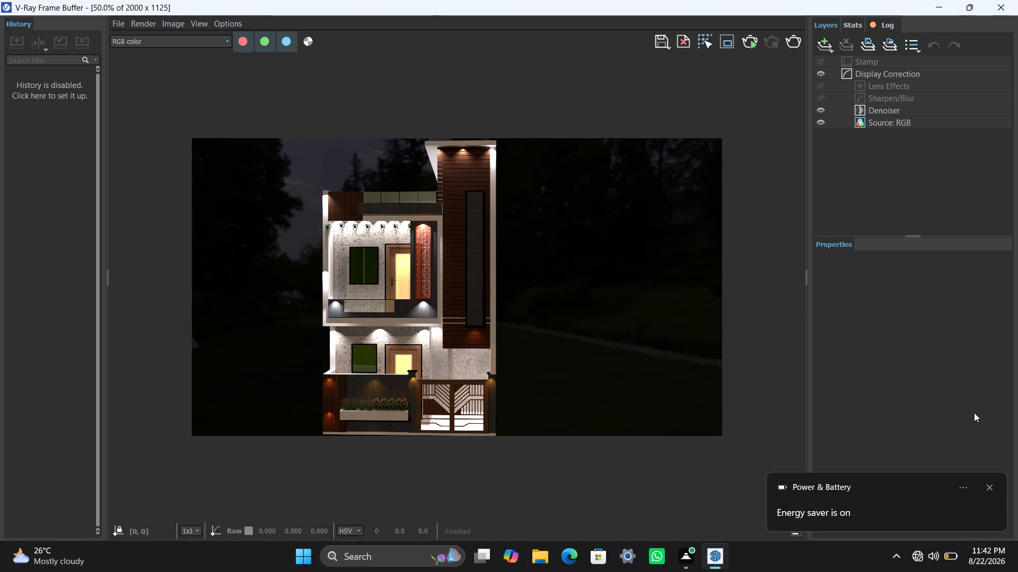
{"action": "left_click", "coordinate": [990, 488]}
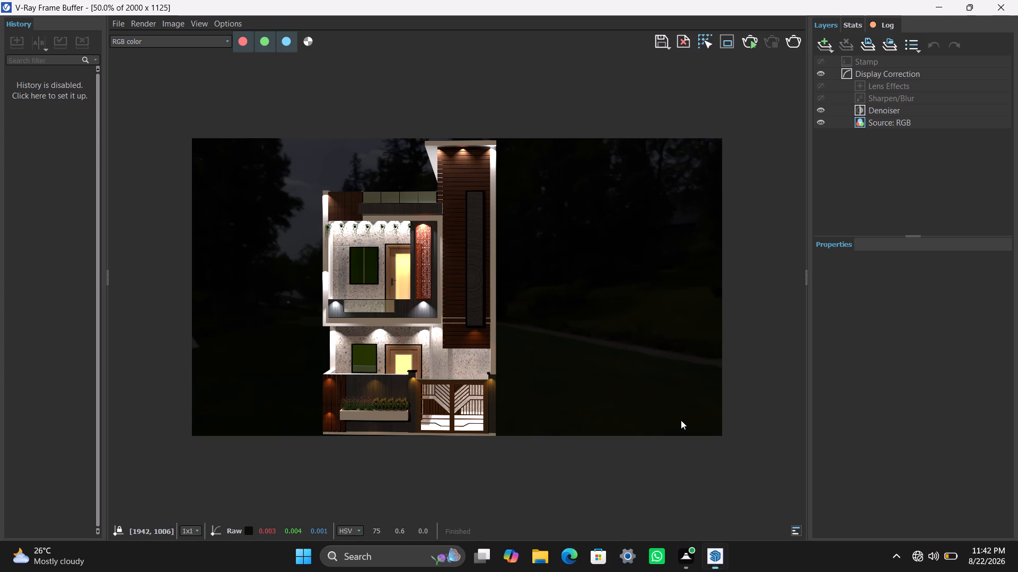
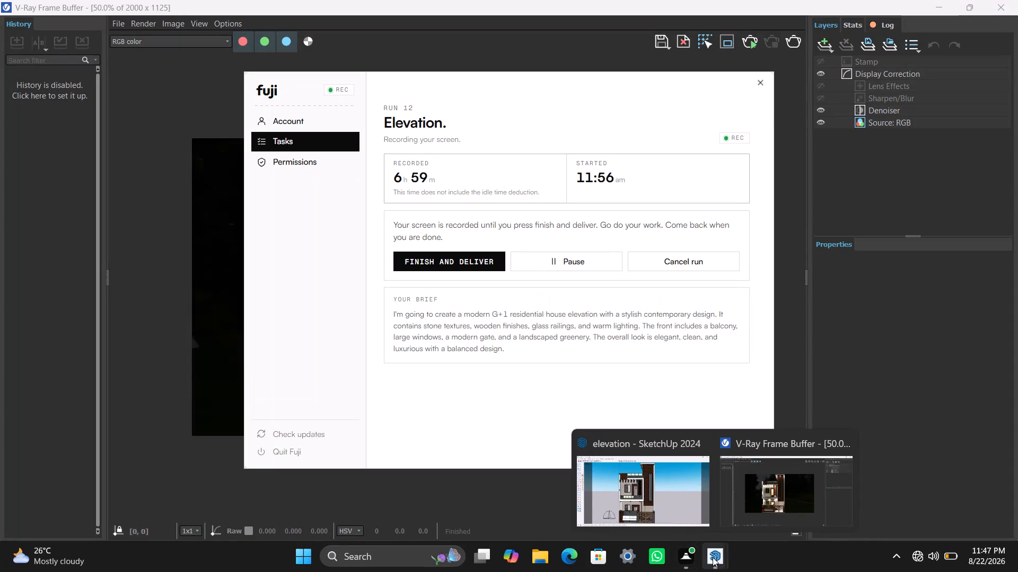
Switch to the V-Ray Frame Buffer window to view the night render of the house elevation.
{"action": "left_click", "coordinate": [713, 557]}
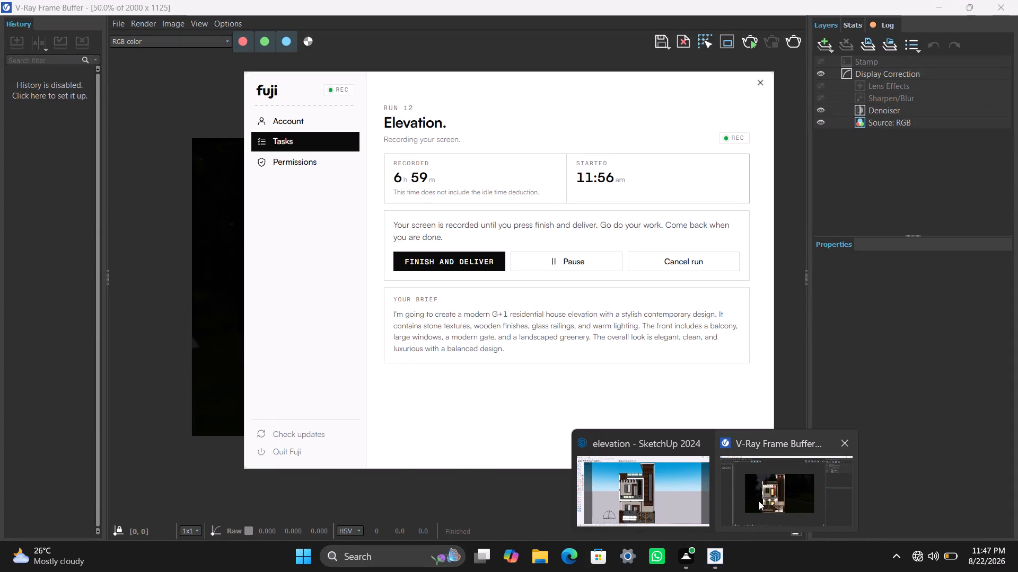
{"action": "left_click", "coordinate": [760, 496]}
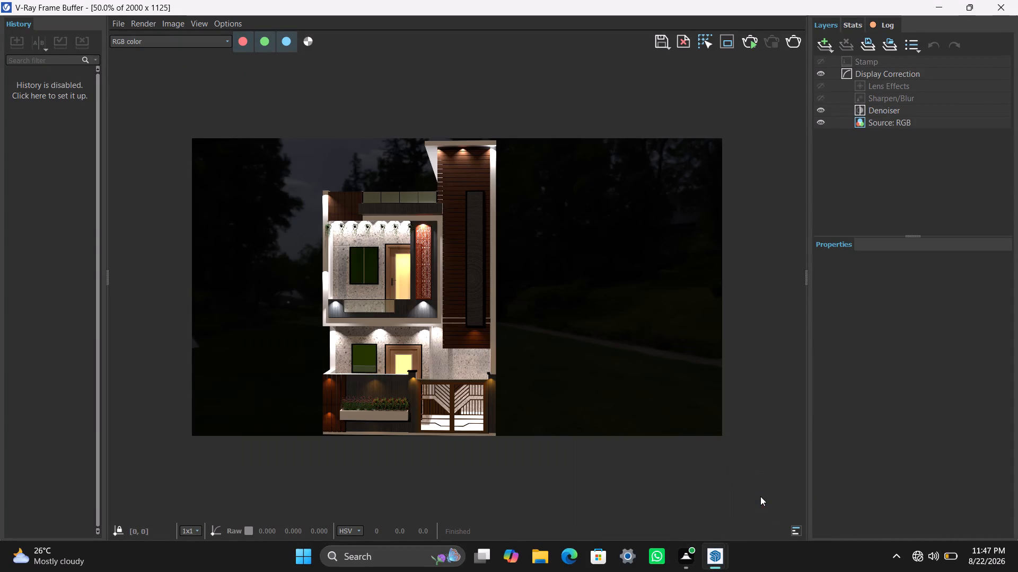
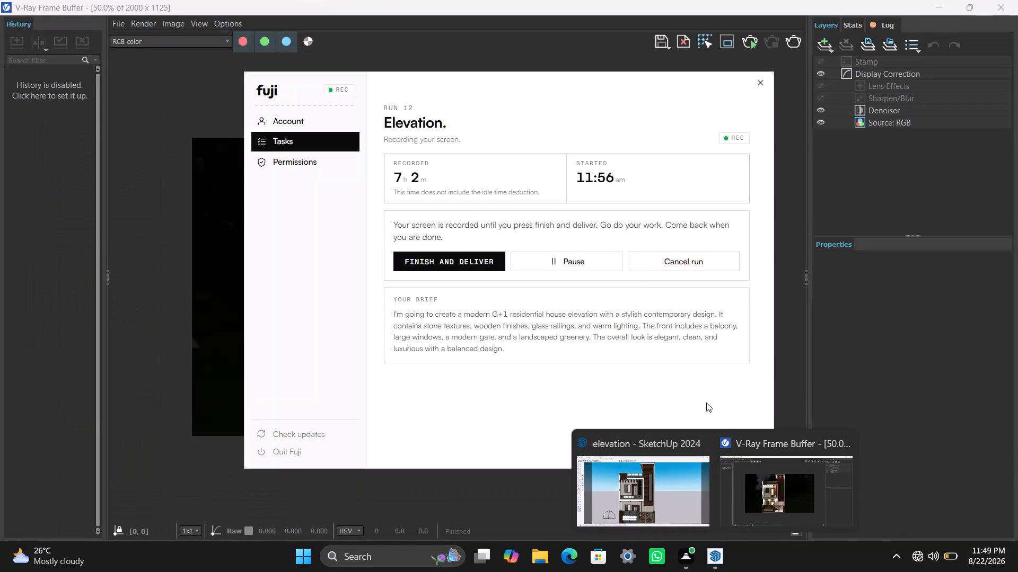
Bring the V-Ray Frame Buffer window forward to view the night render of the house's front elevation.
{"action": "left_click", "coordinate": [743, 483]}
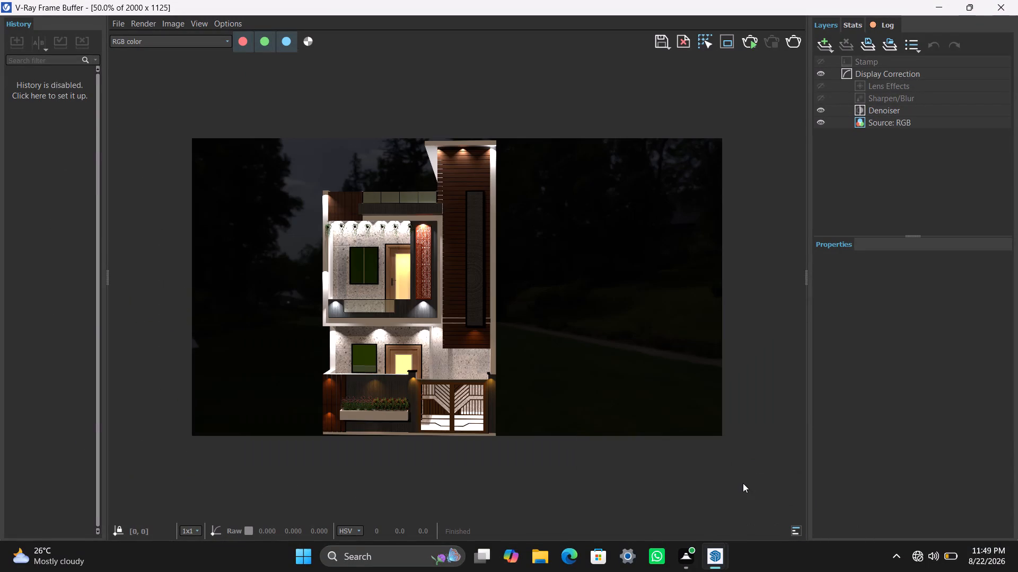